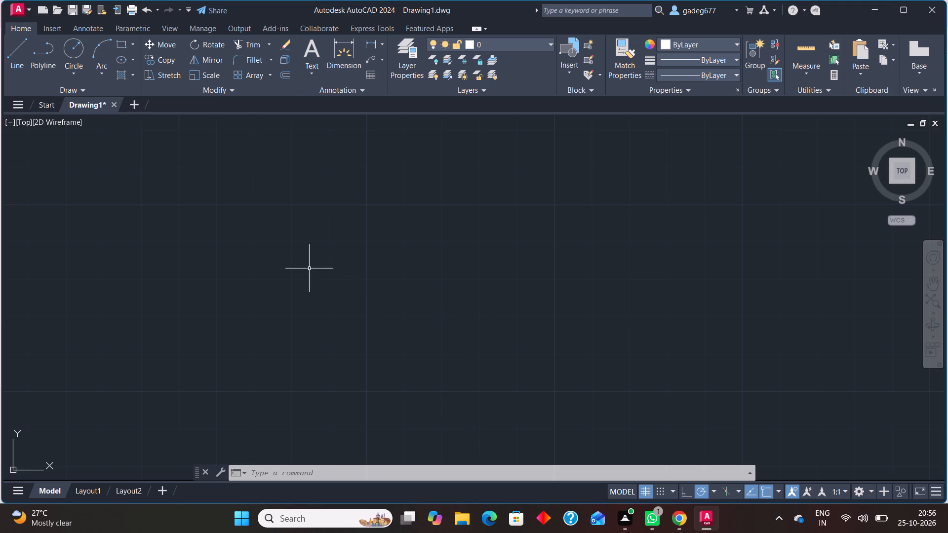
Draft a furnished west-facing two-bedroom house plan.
With Ortho on, draw a horizontal line 22' long to the right and a 9' vertical line down from its end.
key("l")
key("Return")
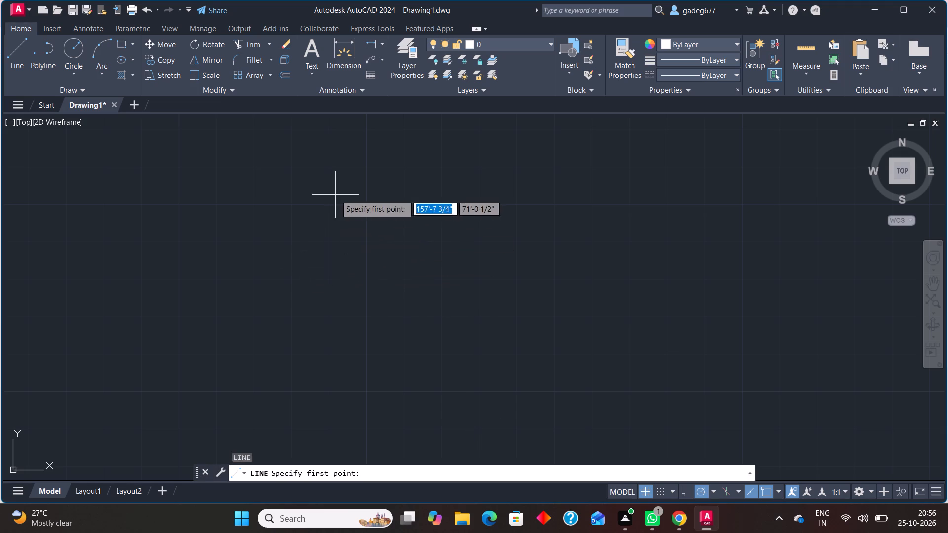
left_click(274, 165)
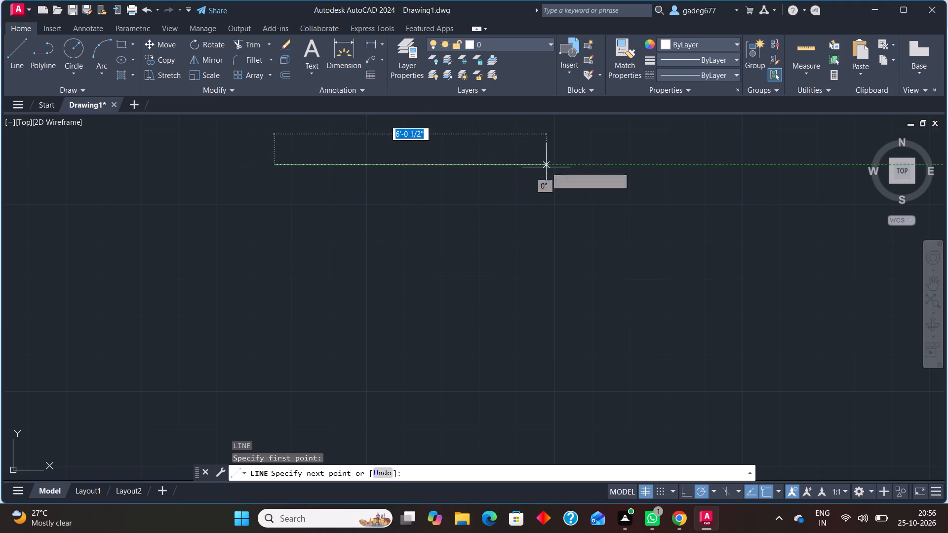
key("F8")
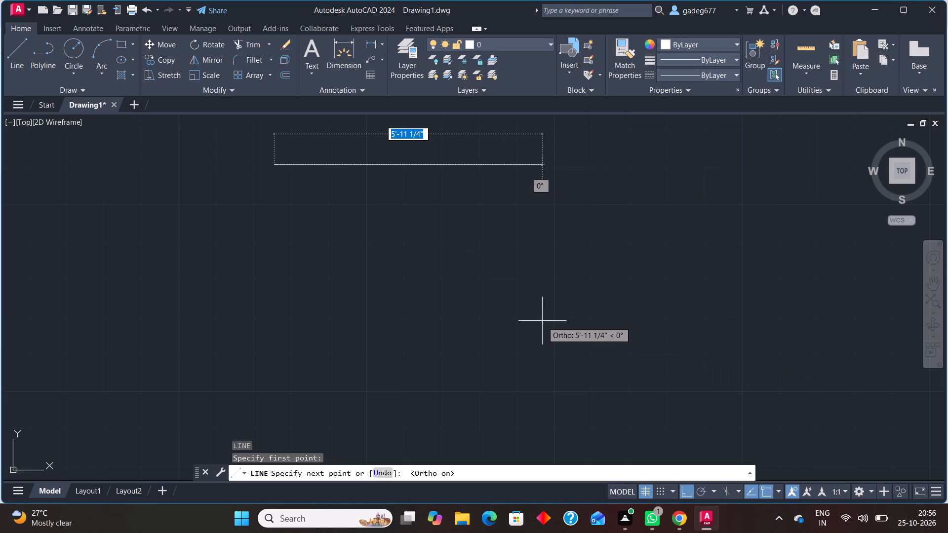
type("22'")
key("Return")
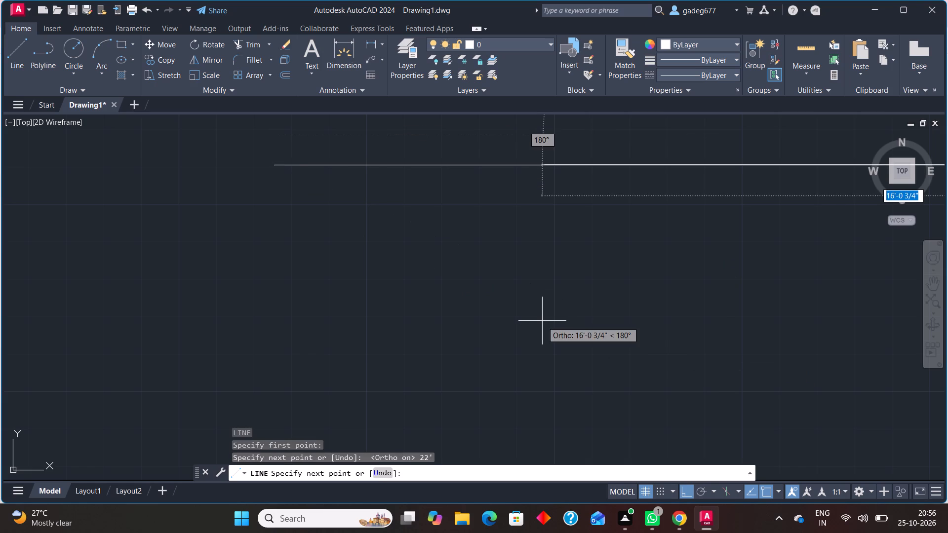
scroll(519, 225, "down", 3)
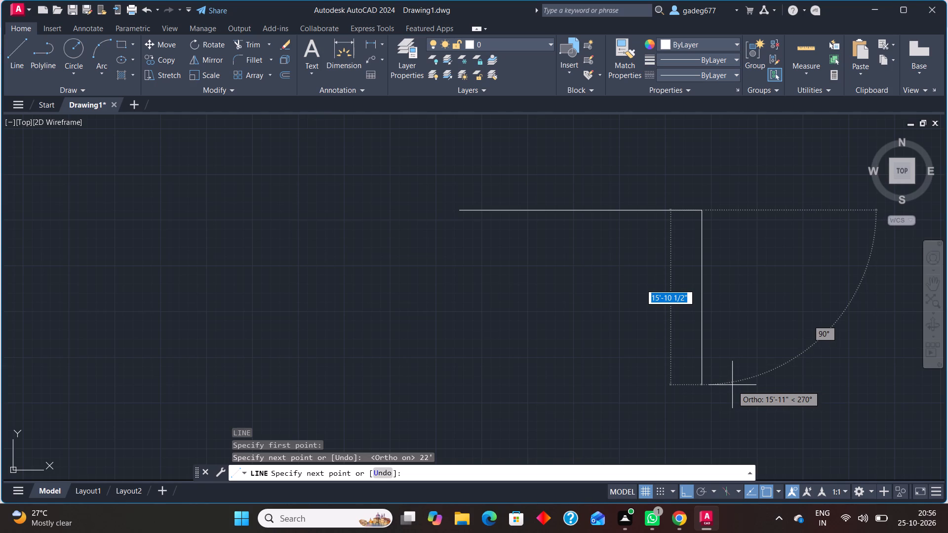
type("9'")
key("Return")
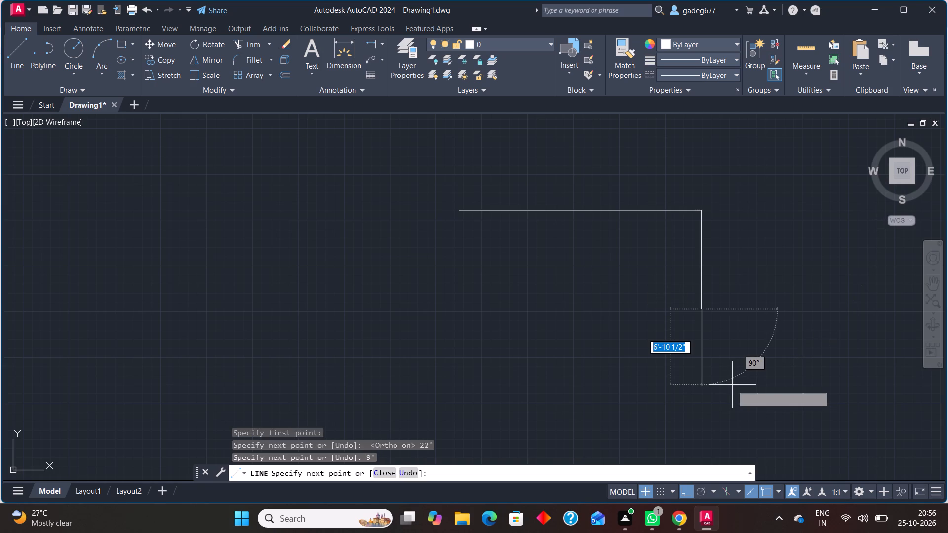
key("Escape")
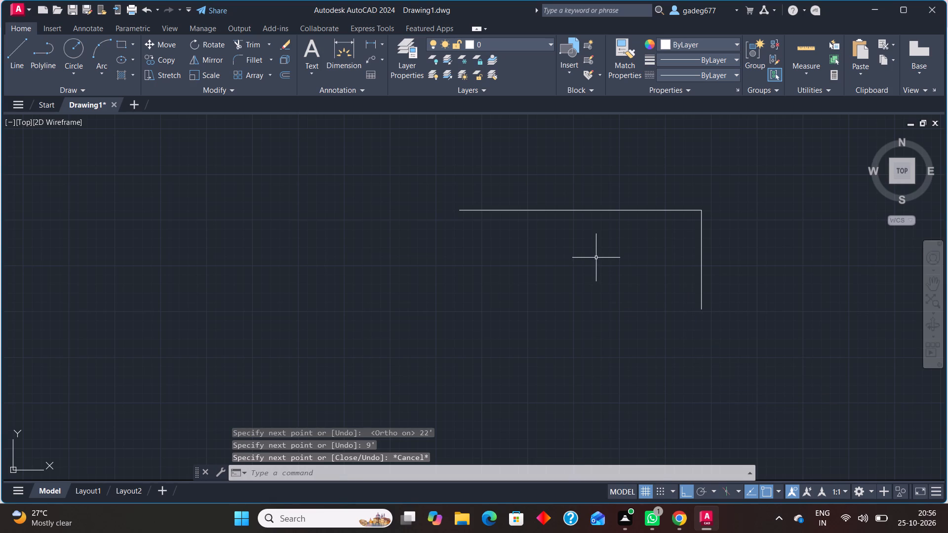
Offset the 22' horizontal line 9" downward to form the top wall thickness.
type("off")
key("Return")
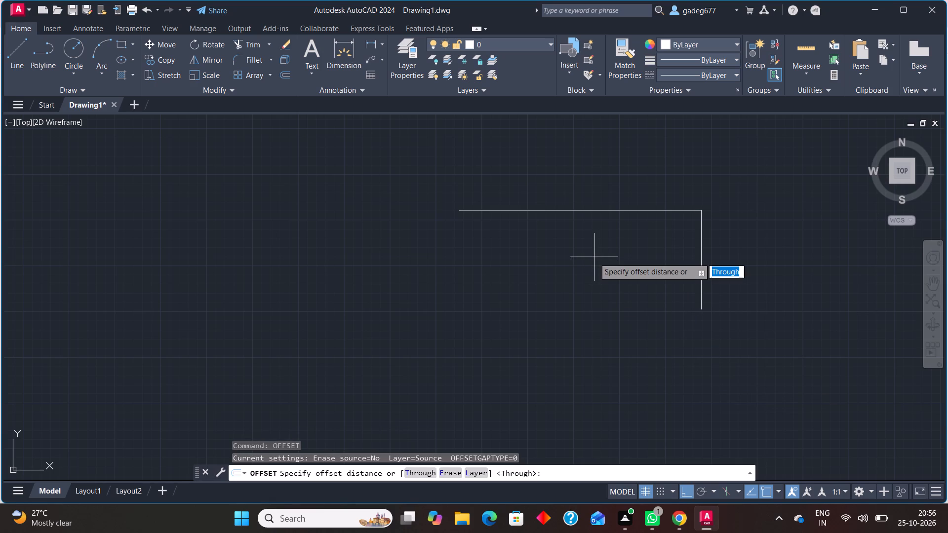
key("Return")
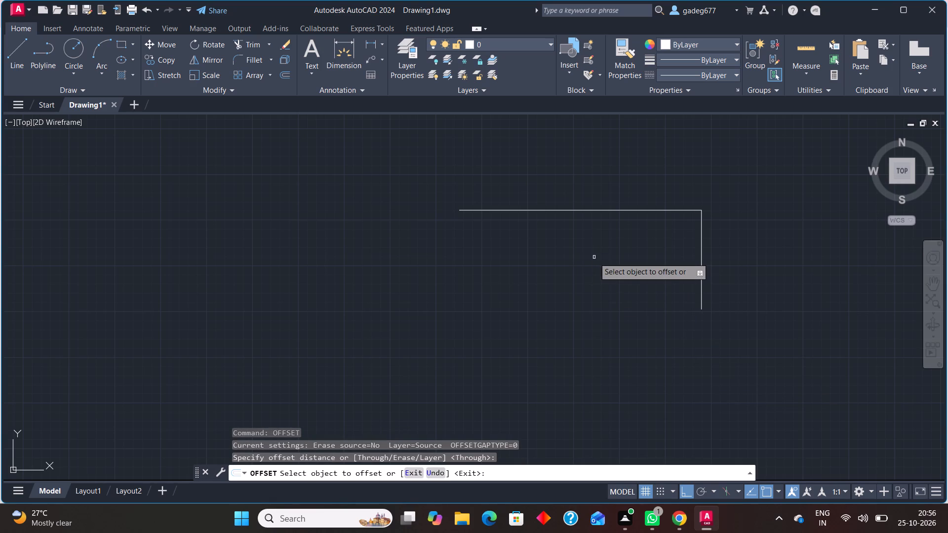
left_click(649, 209)
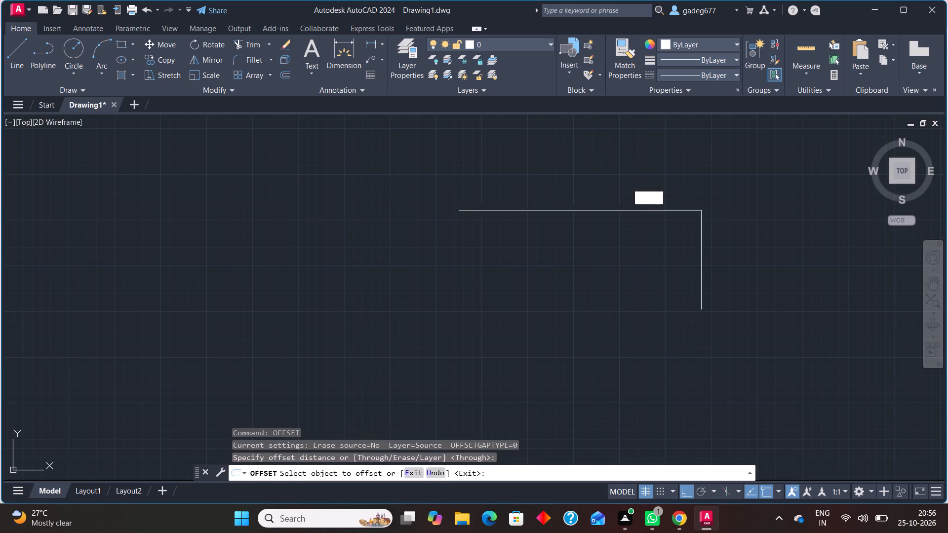
type("9\"")
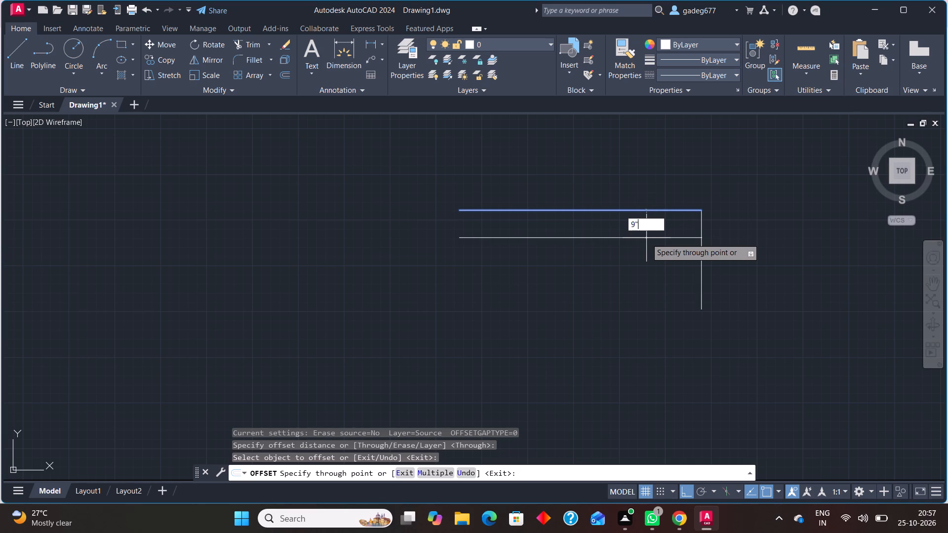
key("Return")
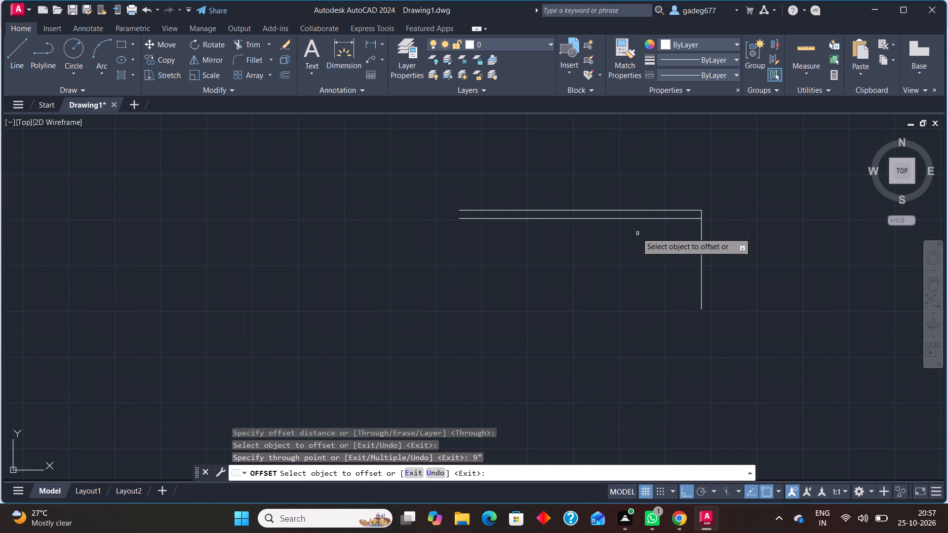
Offset the top wall's inner line 11' downward, and offset that new line a further 4.5" down to form the lower wall.
left_click(636, 219)
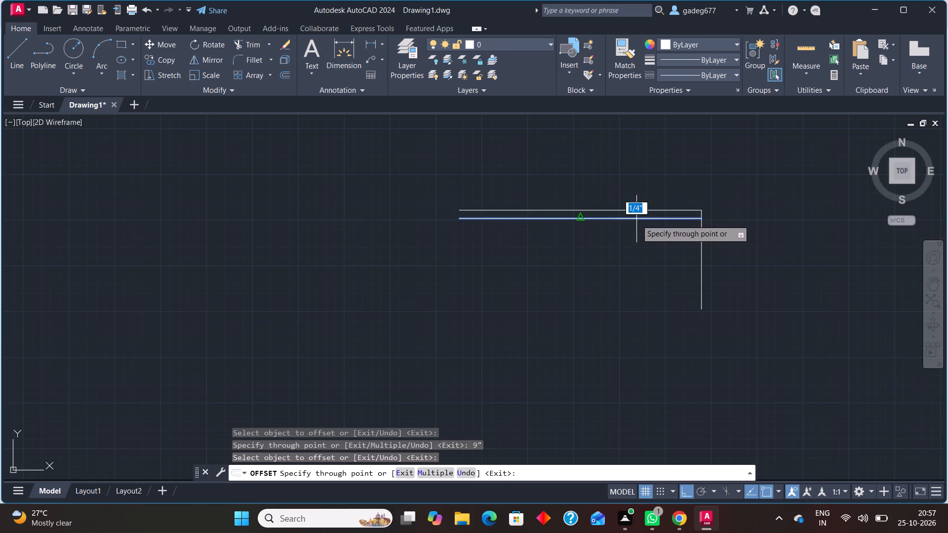
type("11'")
key("Return")
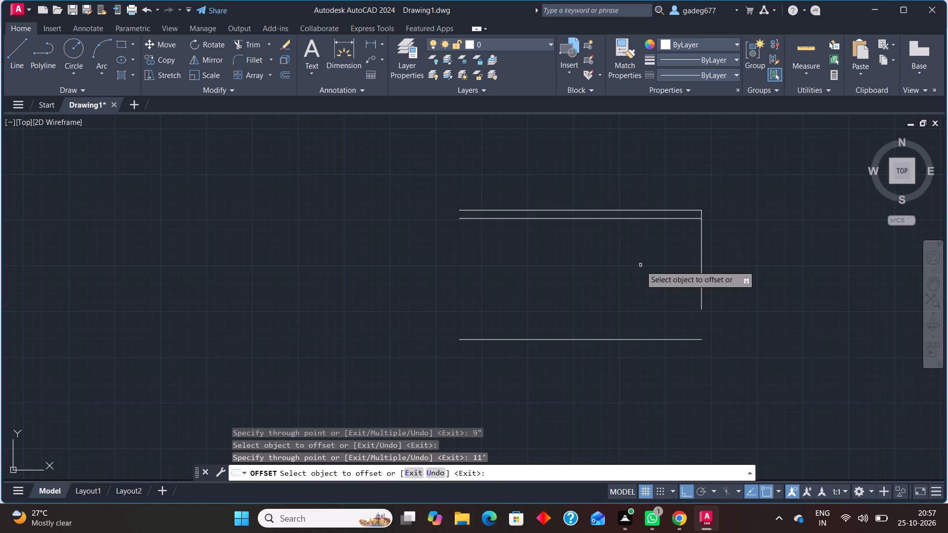
left_click(653, 339)
type("4.5")
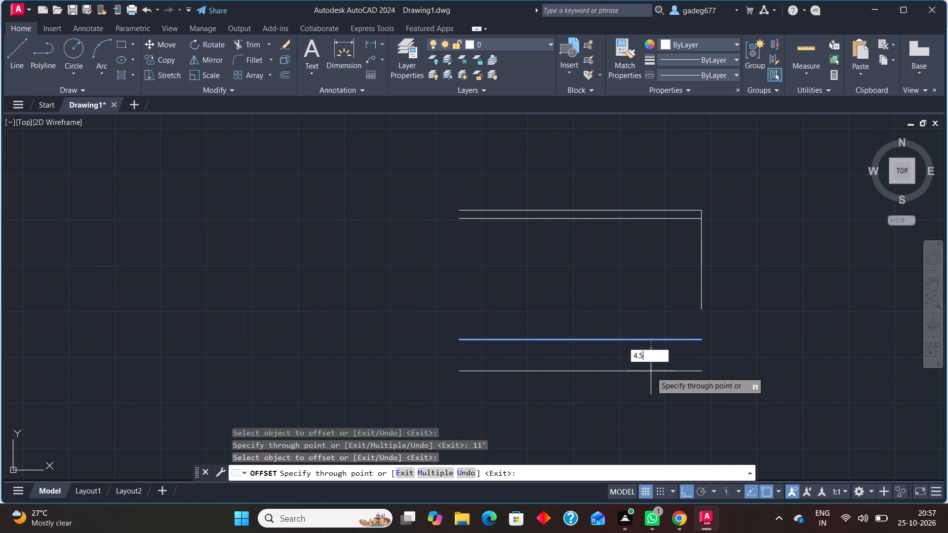
key("shift+quotedbl")
key("Return")
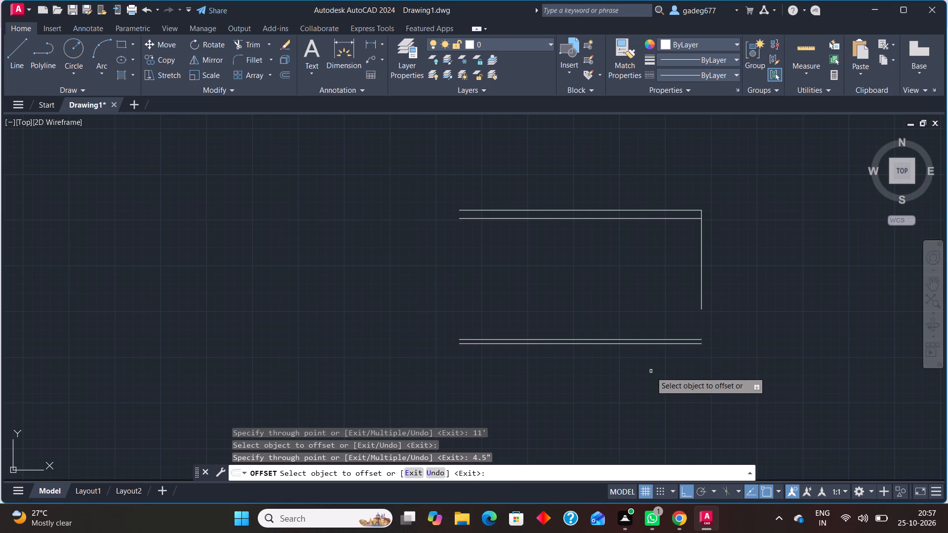
Offset the lower wall's bottom line downward.
left_click(626, 344)
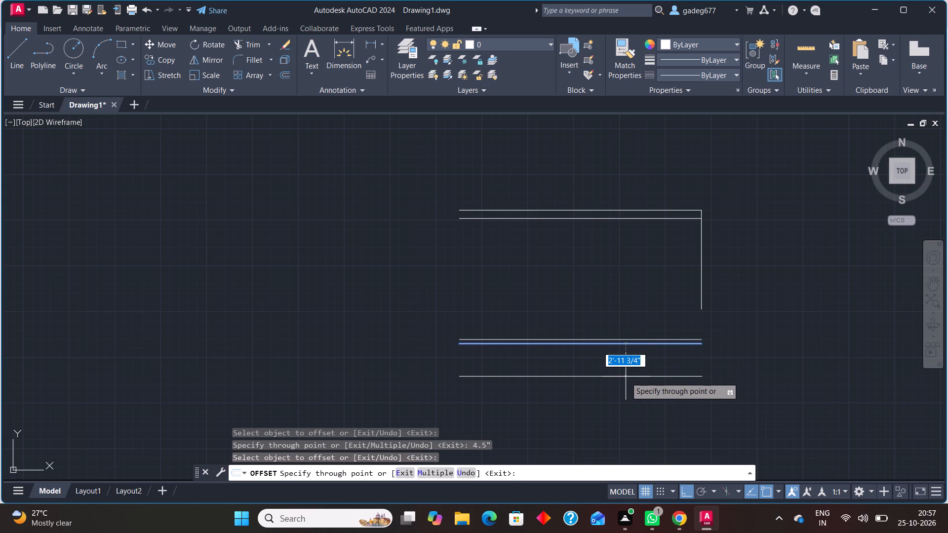
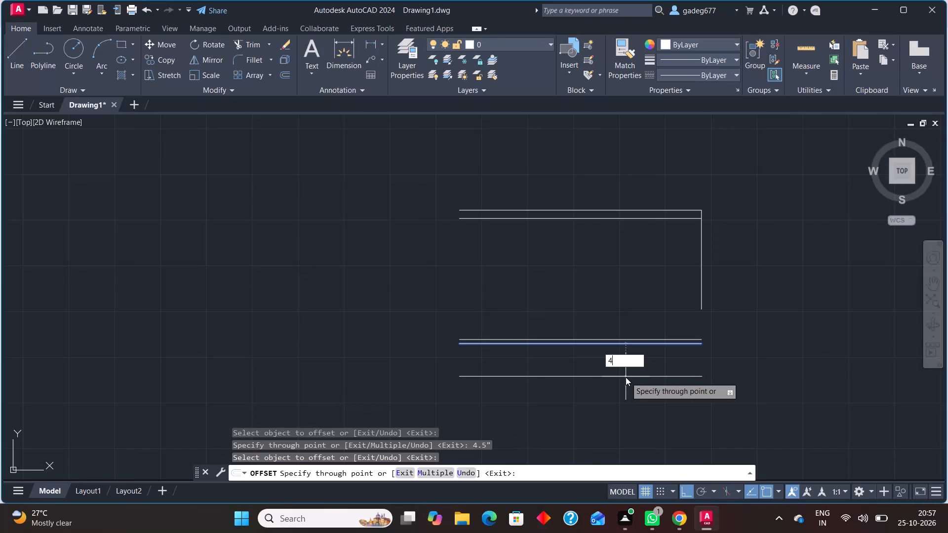
Offset the lower wall's bottom line 4' downward, and offset that new line a further 4.5" down to form another wall.
key("Return")
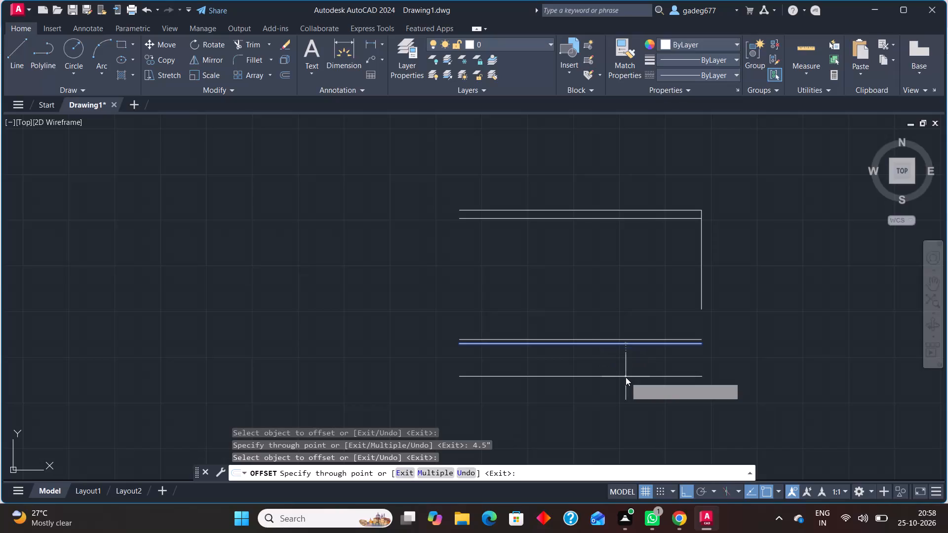
left_click(621, 388)
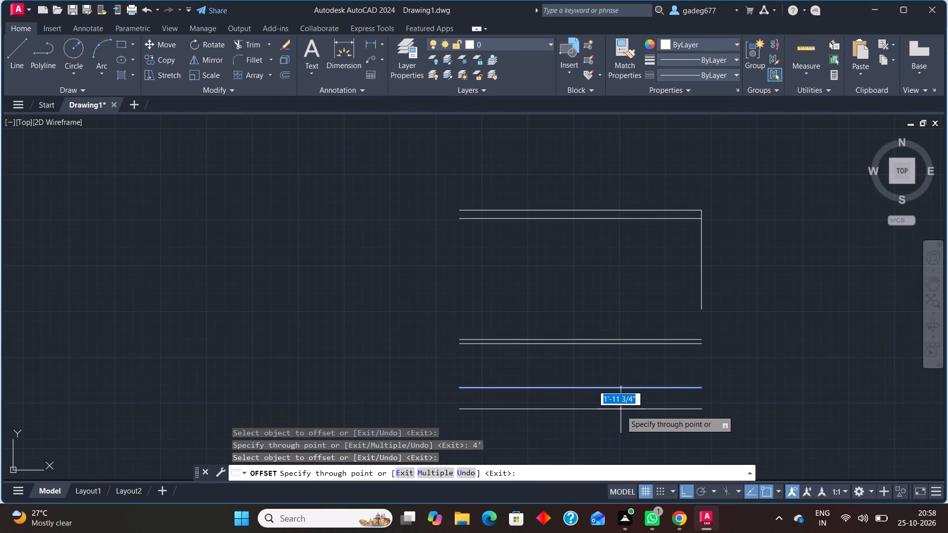
type("4.5\"")
key("Return")
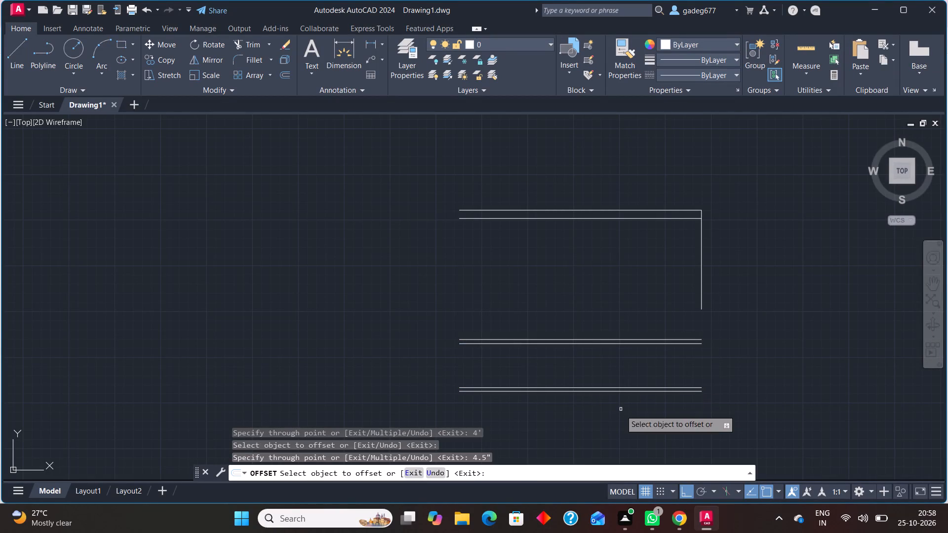
Offset the bottom line of the newest 4.5" wall 4' downward.
left_click(574, 394)
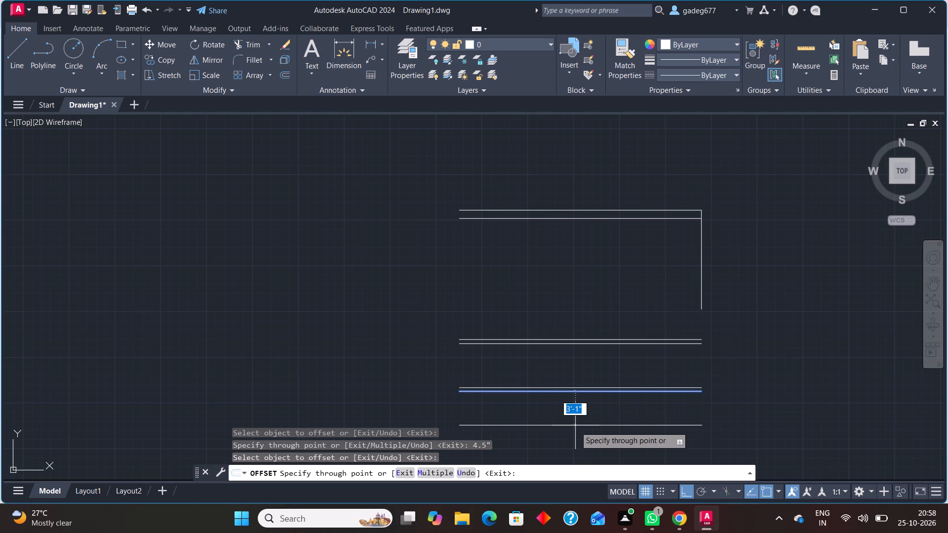
type("4'")
key("Return")
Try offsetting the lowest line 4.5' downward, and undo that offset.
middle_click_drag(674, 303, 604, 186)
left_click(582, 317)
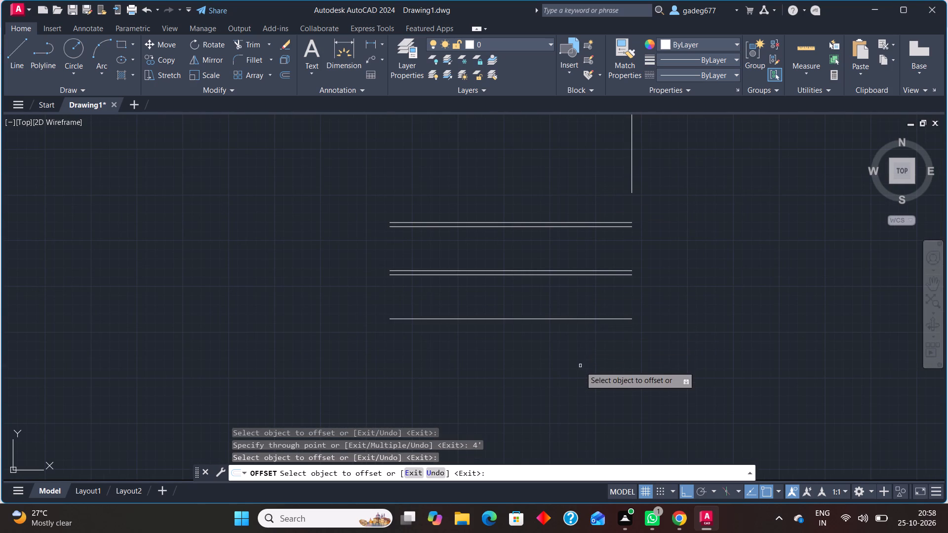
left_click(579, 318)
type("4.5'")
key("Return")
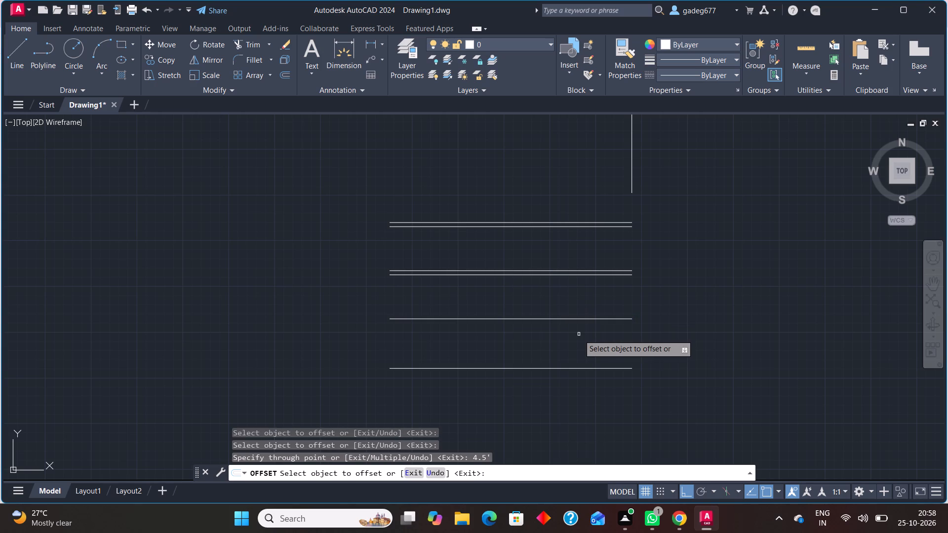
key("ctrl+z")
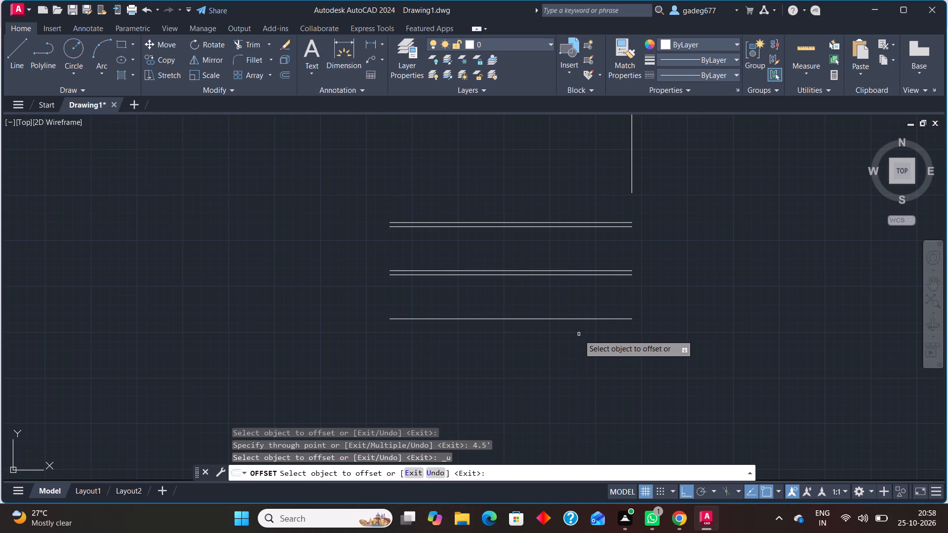
Offset the lowest line 4.5" downward to form the third thin horizontal wall.
left_click(602, 321)
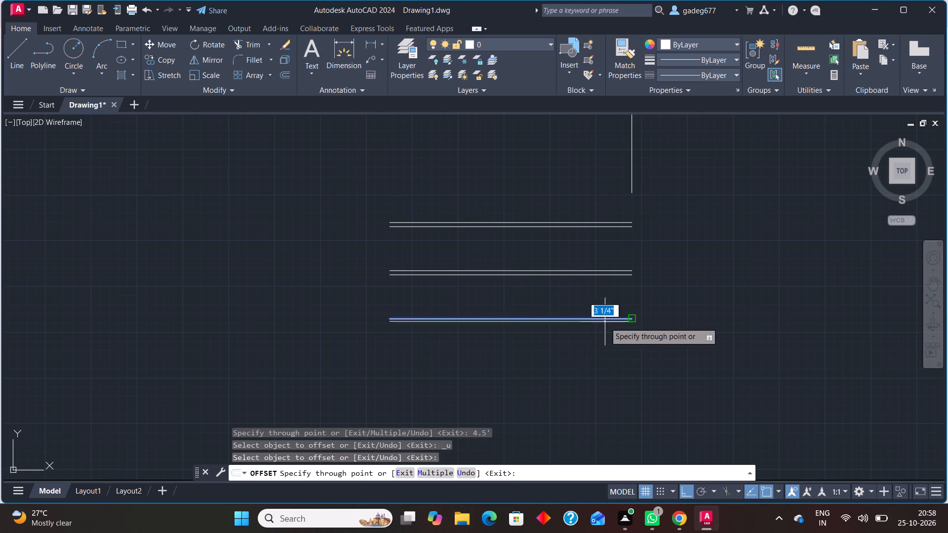
type("4.5")
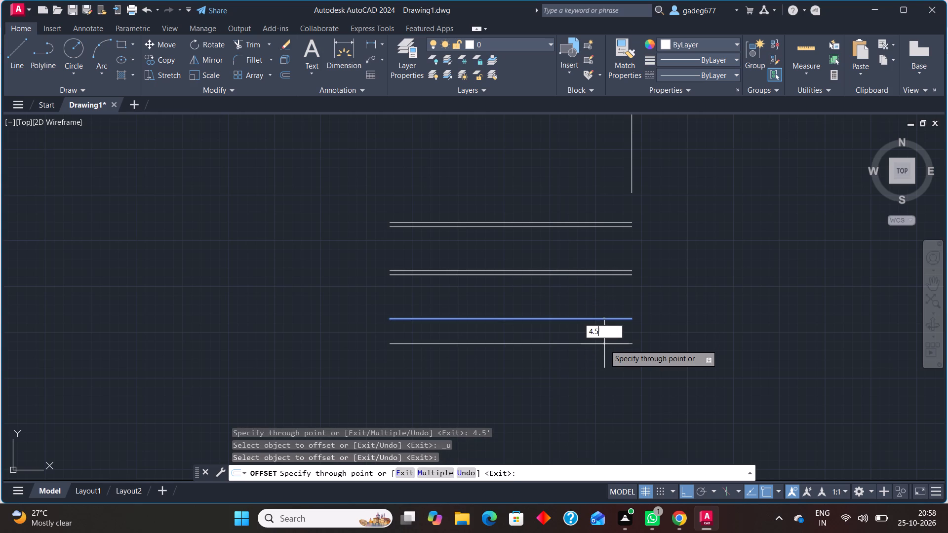
key("shift+quotedbl")
key("Return")
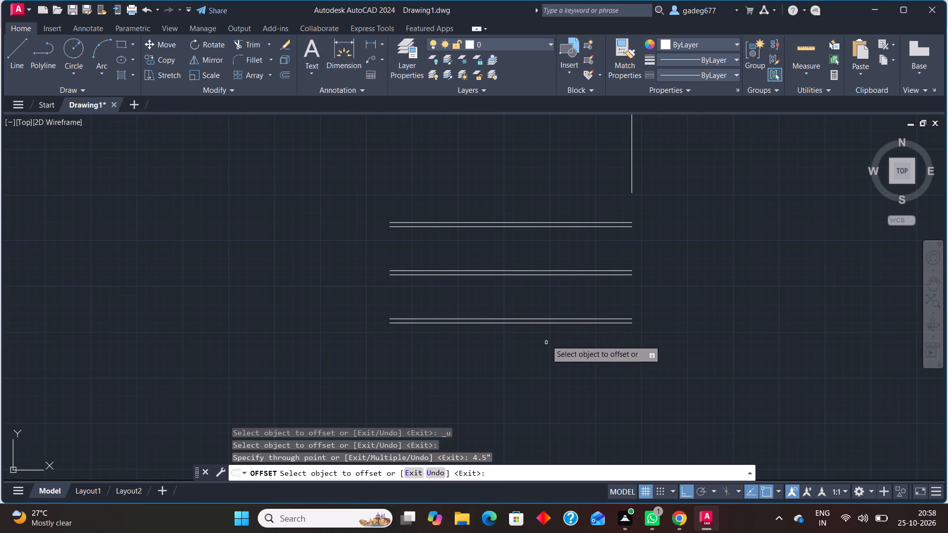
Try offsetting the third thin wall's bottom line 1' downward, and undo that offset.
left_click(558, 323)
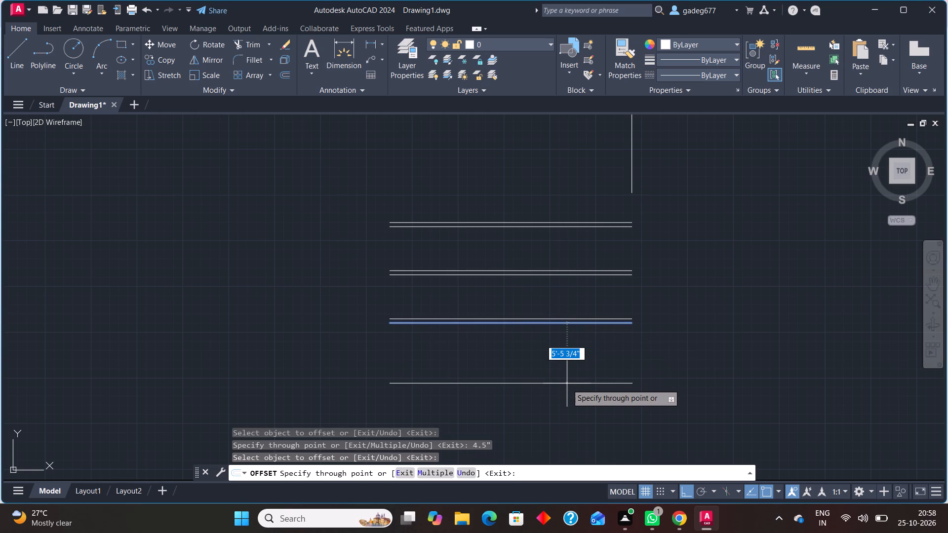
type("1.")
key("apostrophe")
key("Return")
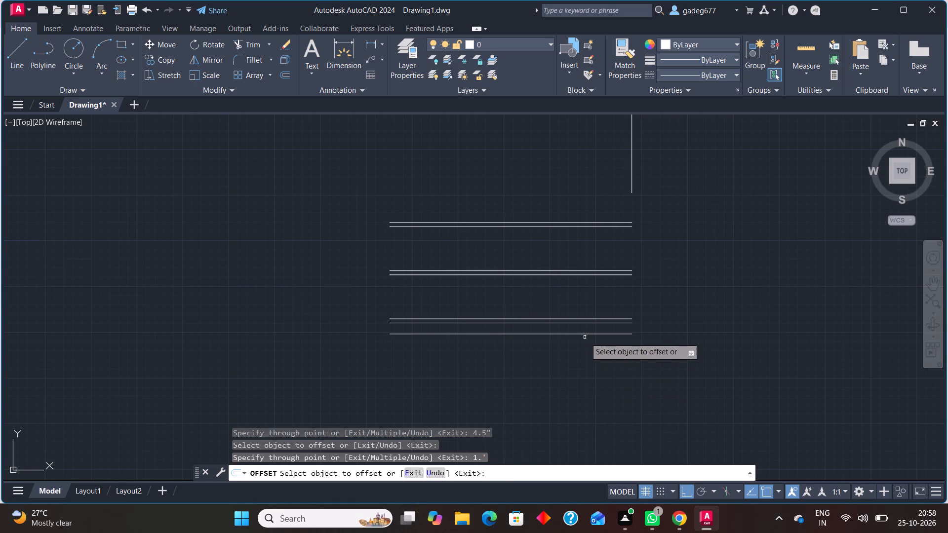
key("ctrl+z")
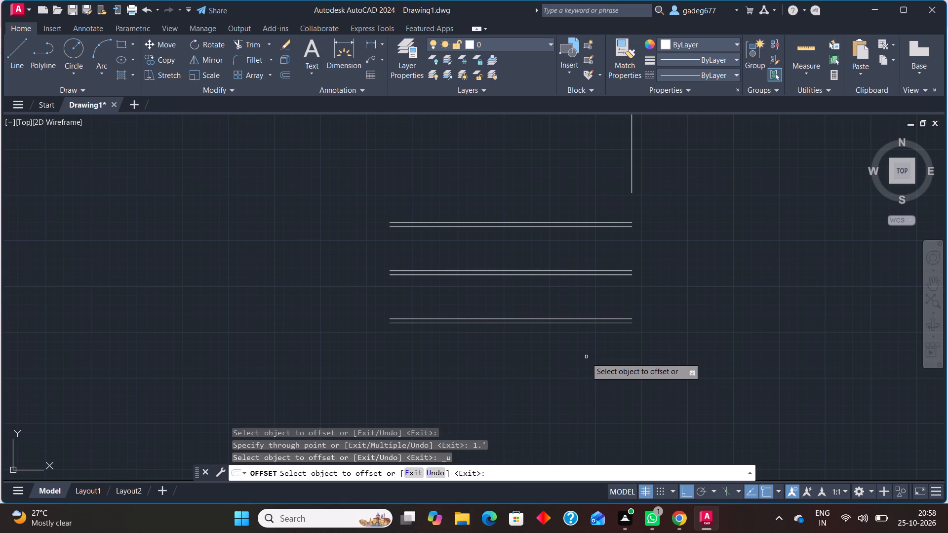
Offset the third thin wall's bottom line 10' downward, and offset that new line a further 9" down as the bottom wall.
left_click(615, 323)
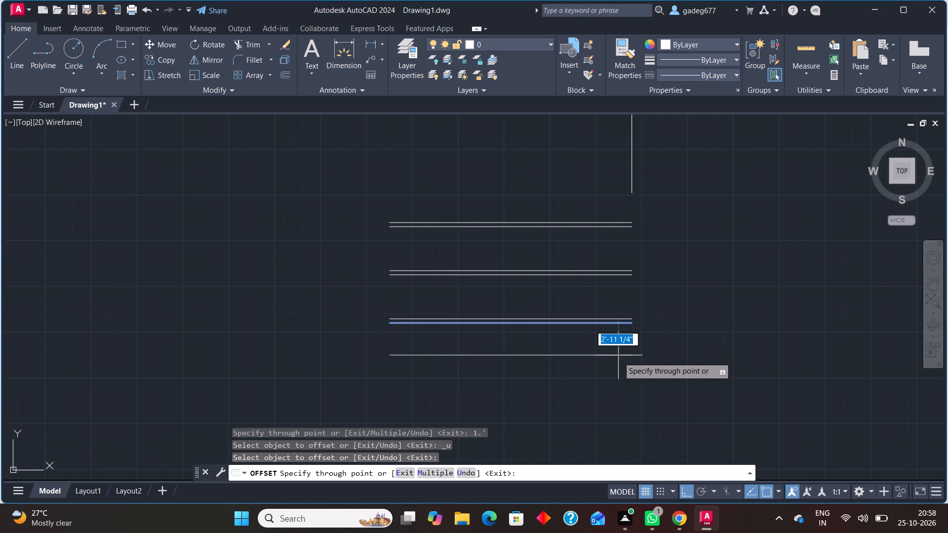
type("10'")
key("Return")
scroll(595, 384, "down", 1)
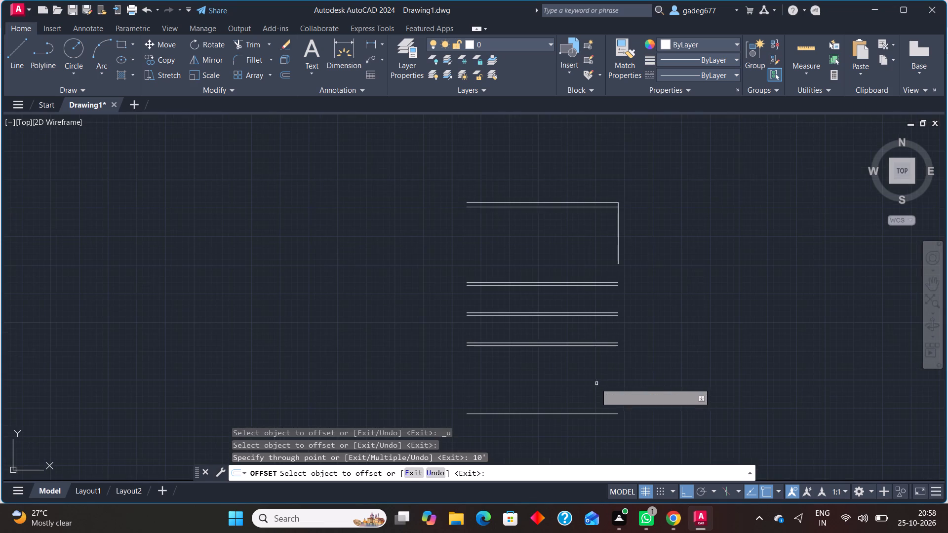
middle_click_drag(564, 374, 500, 261)
left_click(491, 303)
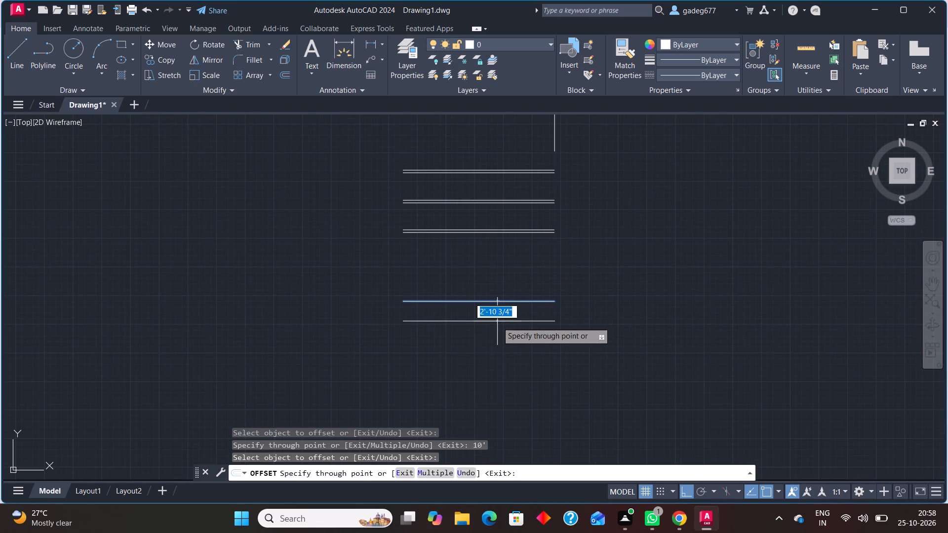
type("9\"")
key("Return")
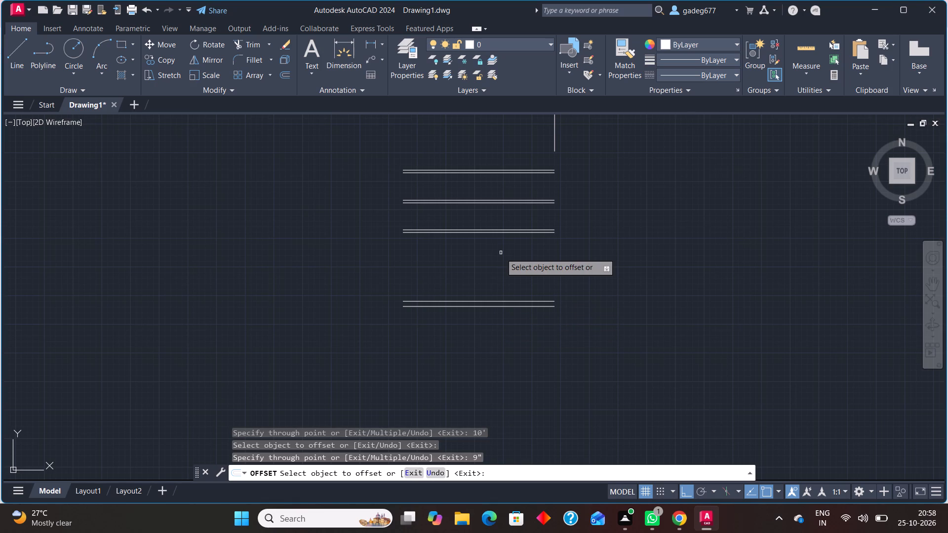
scroll(484, 198, "down", 2)
middle_click_drag(525, 208, 588, 300)
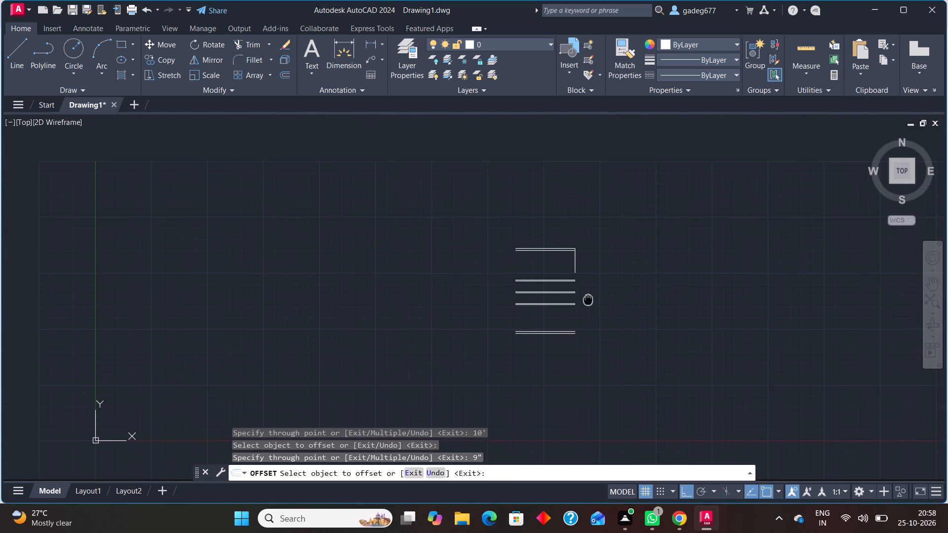
key("Escape")
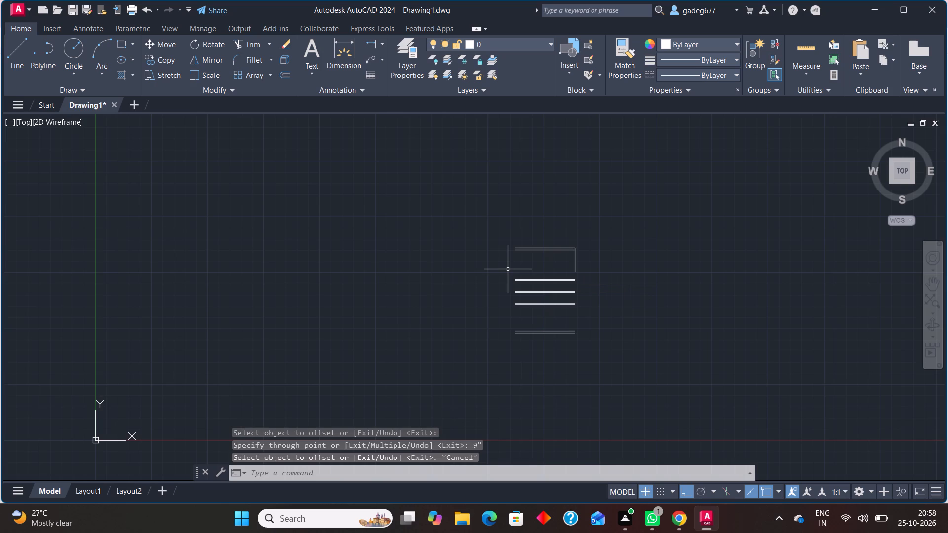
Draw a vertical line from the left end of the topmost line down to the left end of the lowest line.
key("l")
key("Return")
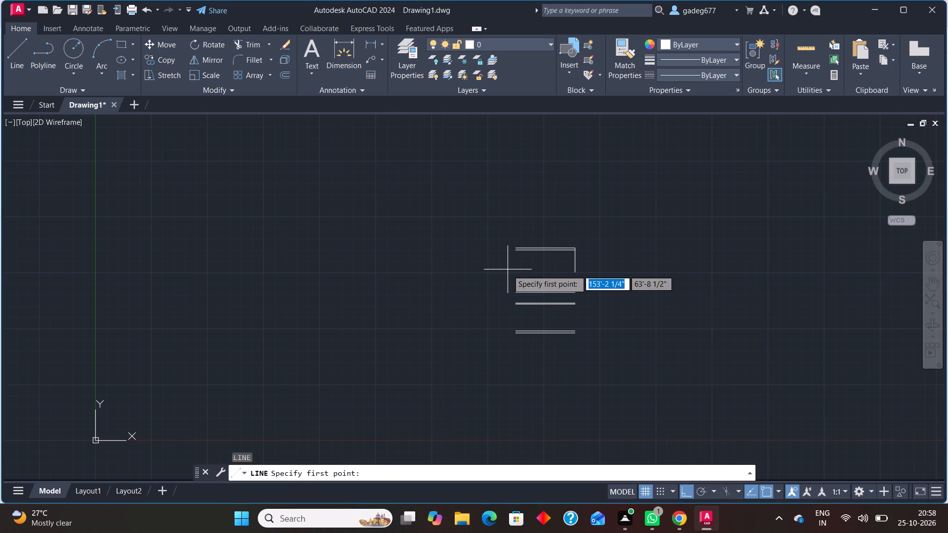
scroll(513, 246, "up", 3)
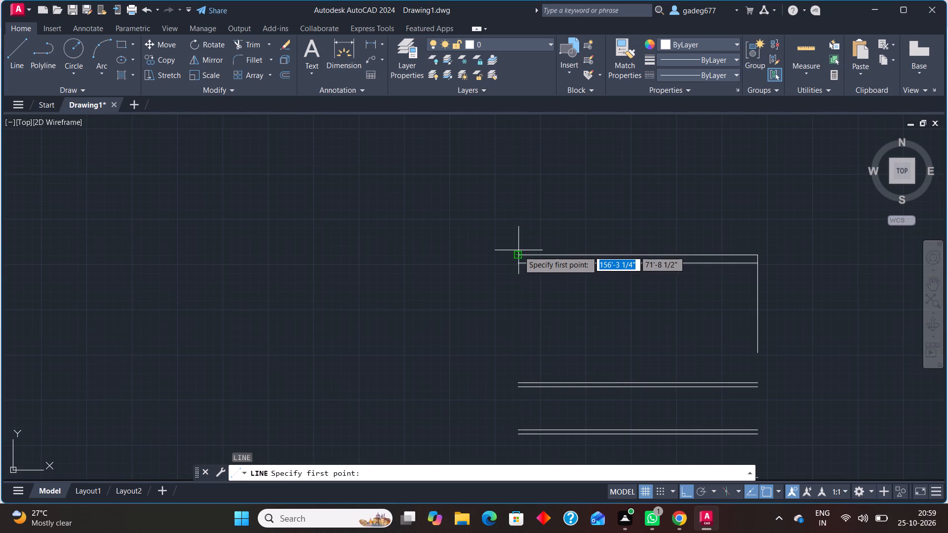
left_click(518, 251)
scroll(532, 331, "down", 2)
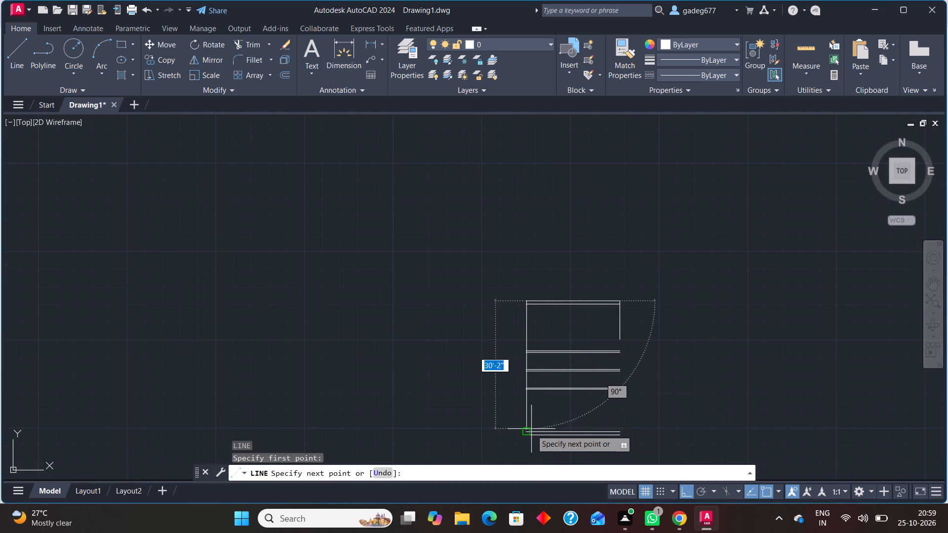
scroll(528, 437, "up", 3)
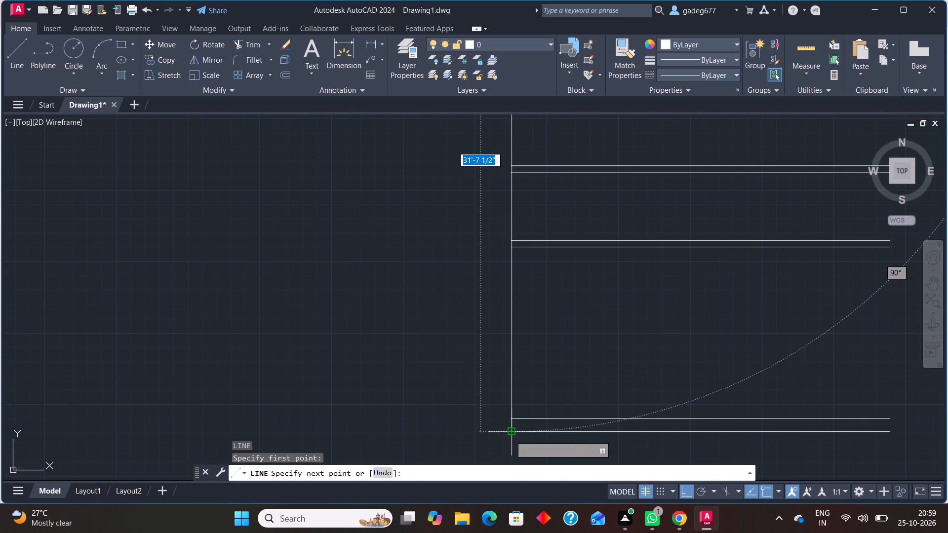
left_click(510, 435)
key("Escape")
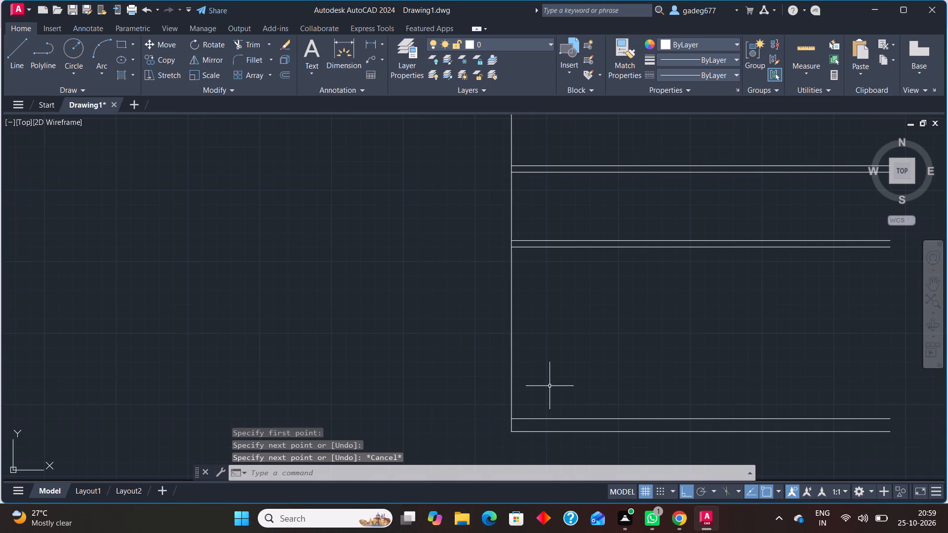
Offset the left vertical line 9" inward to form the left wall thickness.
type("off")
key("Return")
key("Return")
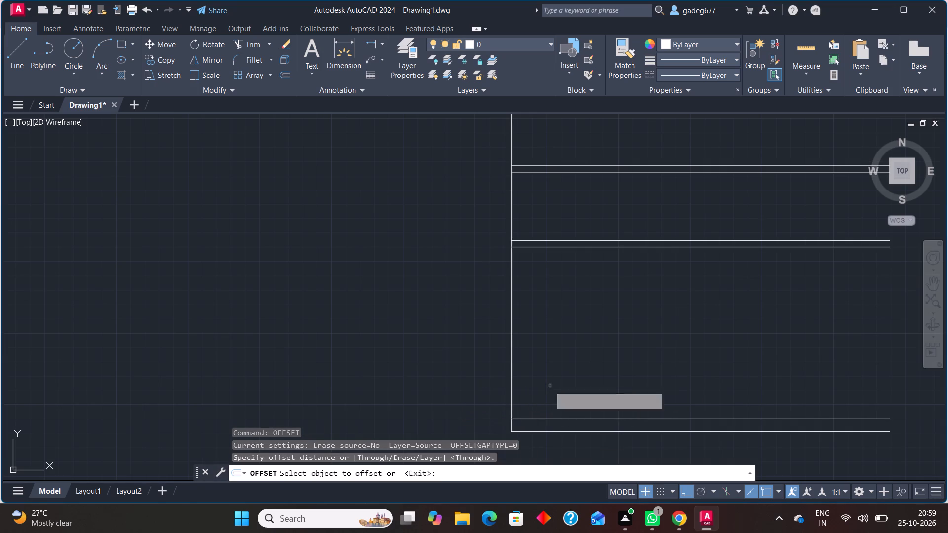
left_click(512, 366)
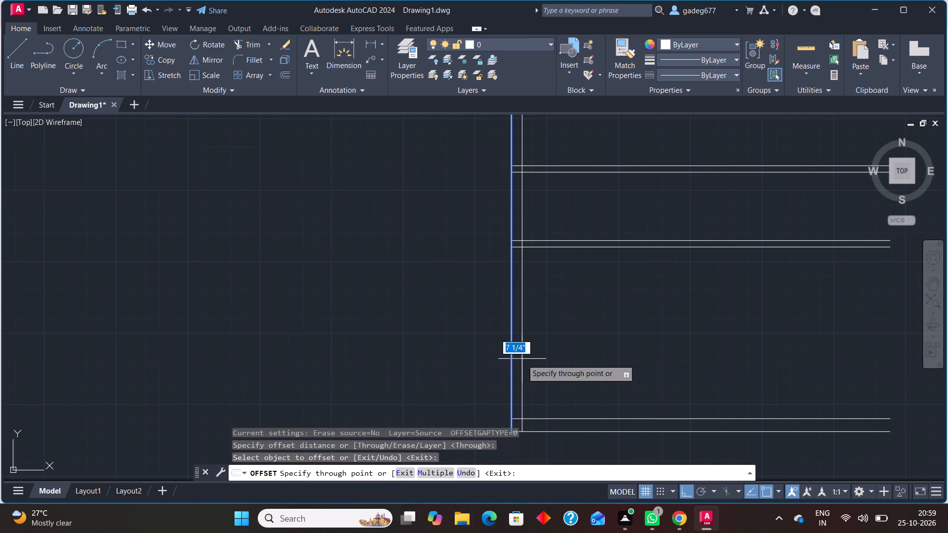
type("9\"")
key("Return")
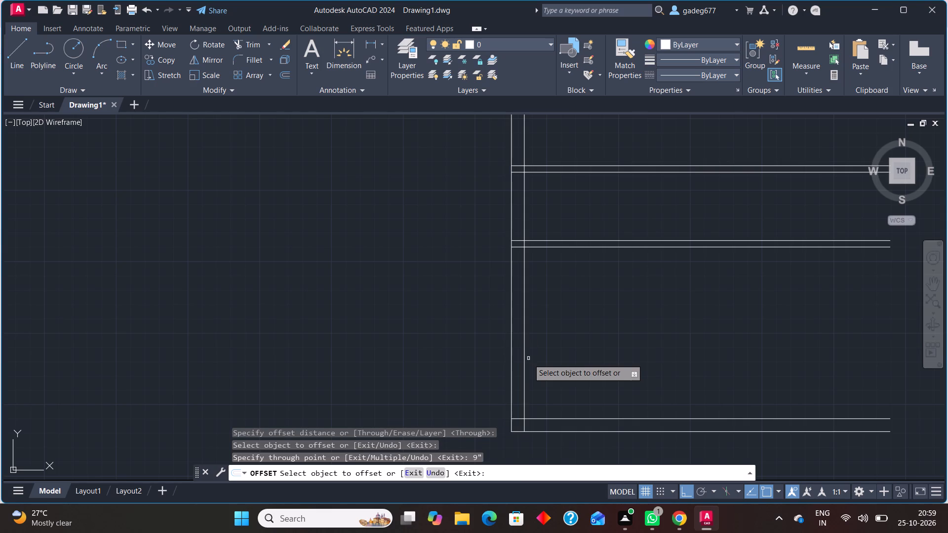
scroll(526, 367, "down", 2)
middle_click_drag(534, 356, 474, 408)
scroll(463, 366, "up", 3)
scroll(485, 339, "down", 1)
middle_click_drag(486, 345, 486, 355)
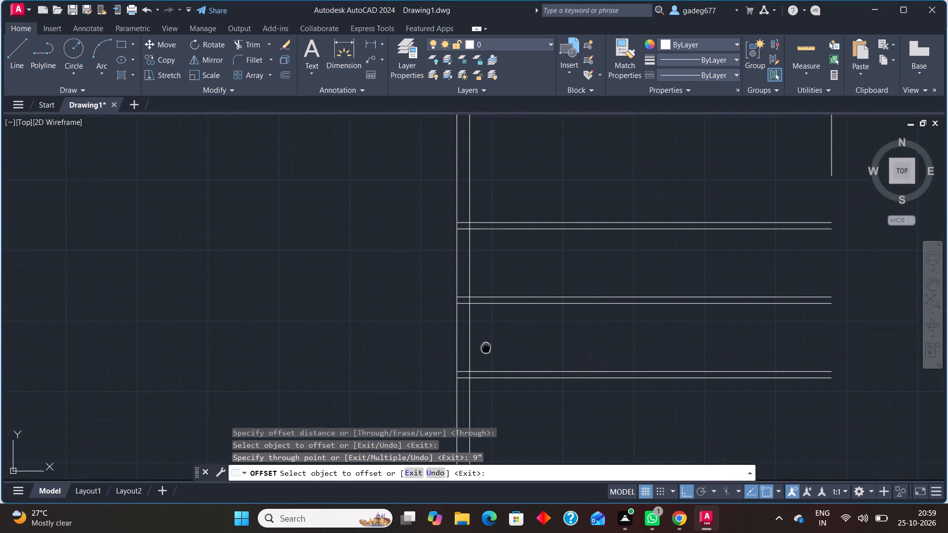
middle_click_drag(486, 355, 461, 449)
middle_click_drag(497, 317, 502, 404)
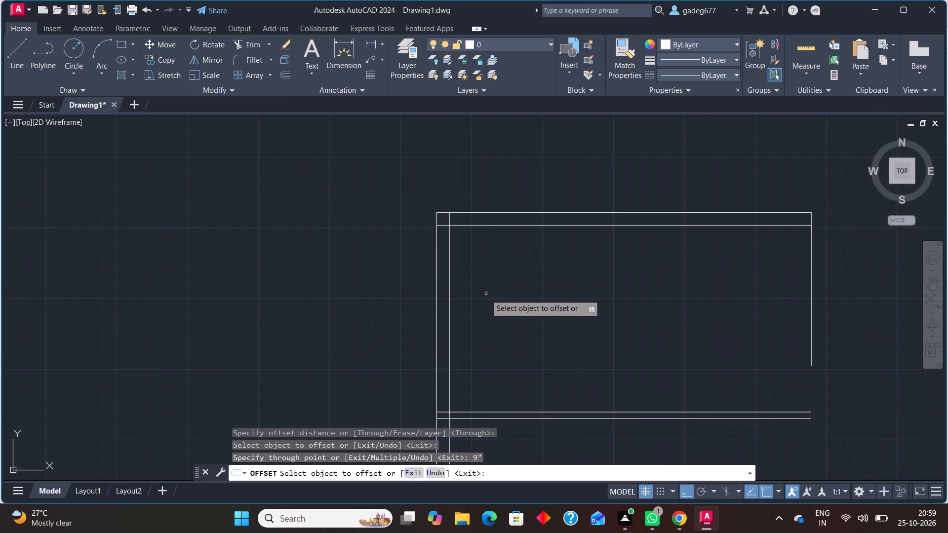
key("Escape")
key("Escape")
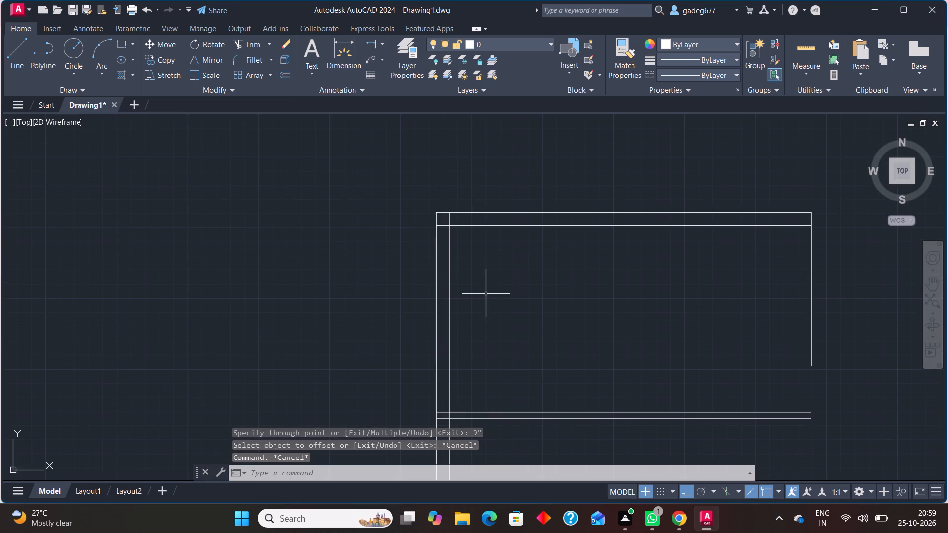
Trim the two overlapping inner line stubs at the top-left wall corner.
type("tr")
key("Return")
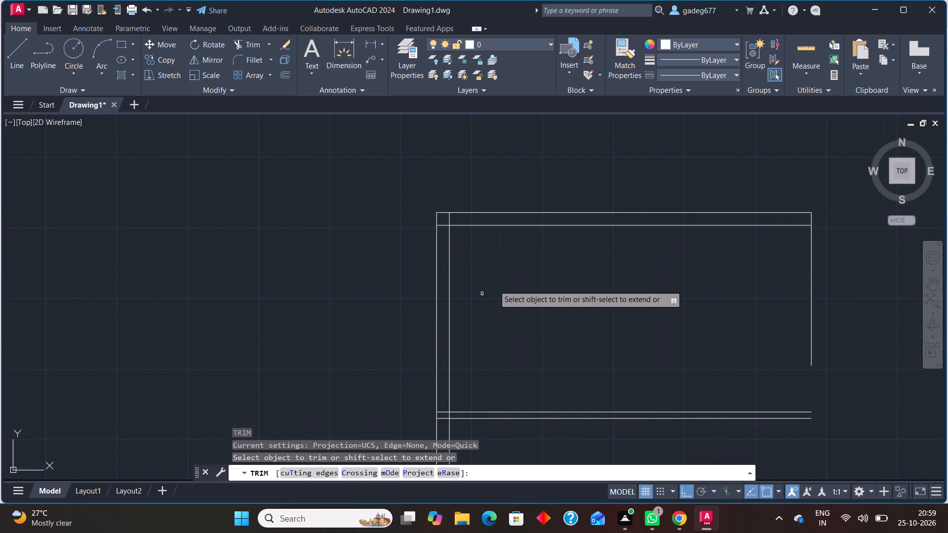
left_click(449, 222)
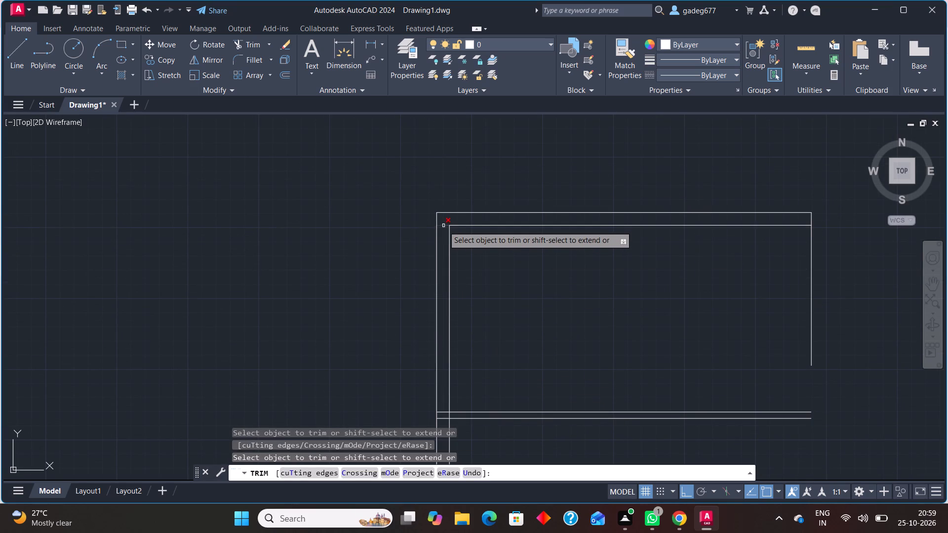
left_click(443, 226)
Trim the crossing line segments where the first thin horizontal wall below the top room meets the left wall.
scroll(489, 273, "down", 3)
middle_click_drag(518, 306, 572, 203)
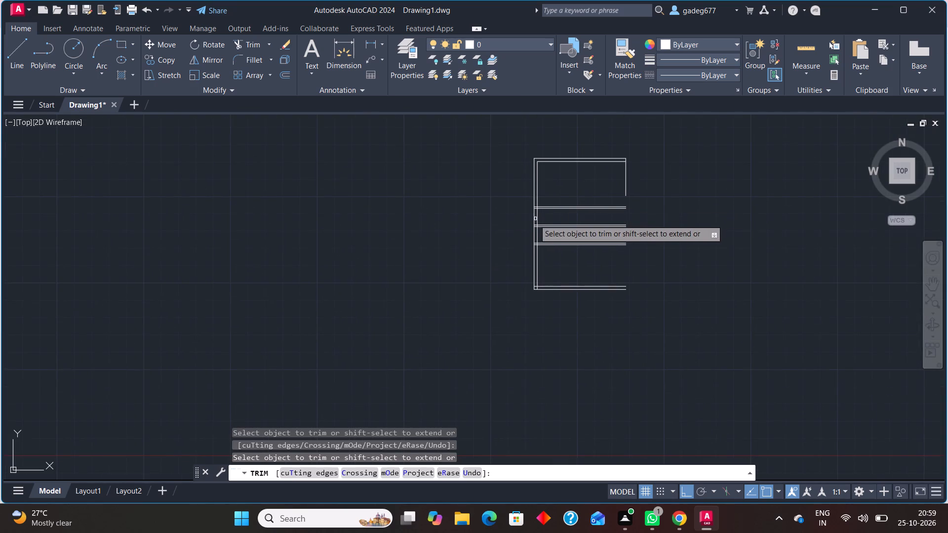
scroll(534, 200, "up", 6)
left_click(518, 243)
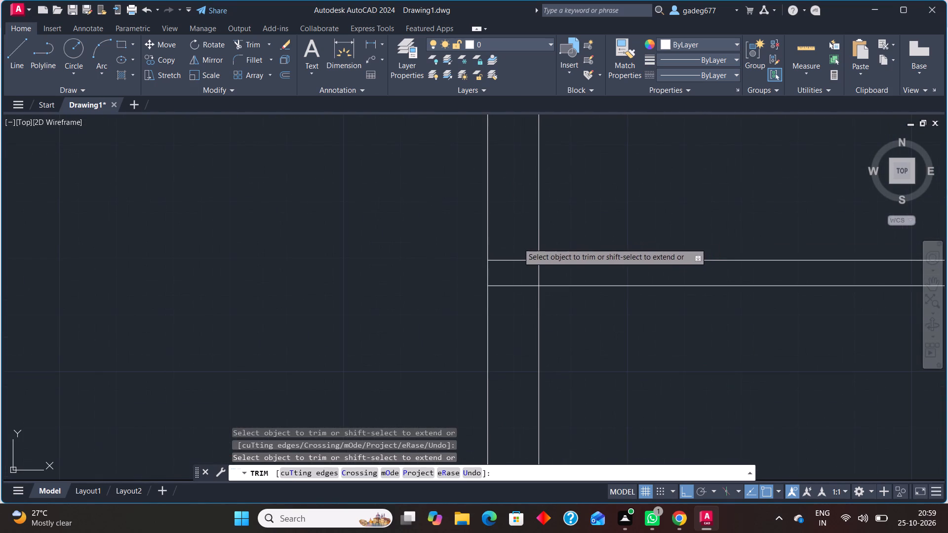
left_click(526, 304)
left_click(522, 277)
left_click(552, 275)
scroll(552, 281, "down", 2)
middle_click_drag(600, 331, 548, 230)
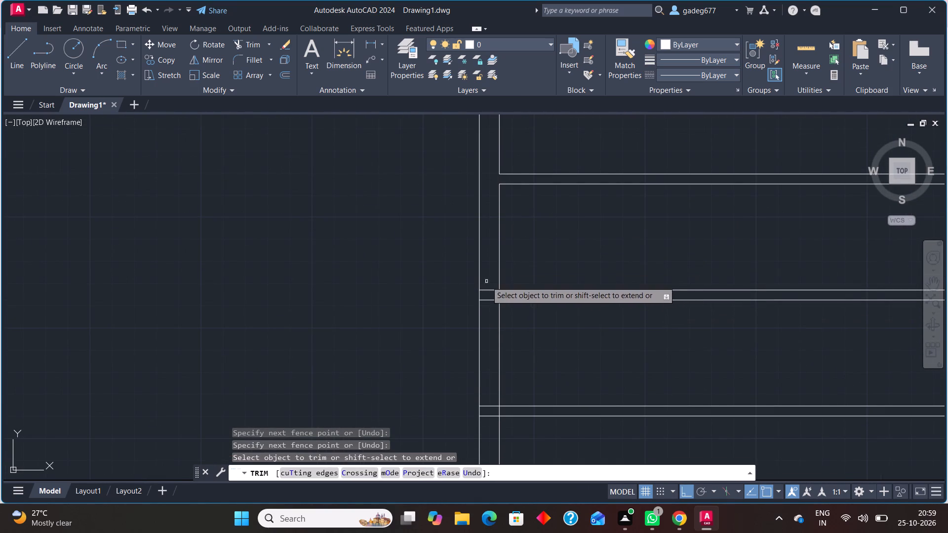
Trim the crossing line segments where the second and third thin horizontal walls meet the left wall.
left_click(486, 281)
left_click(488, 331)
left_click(499, 296)
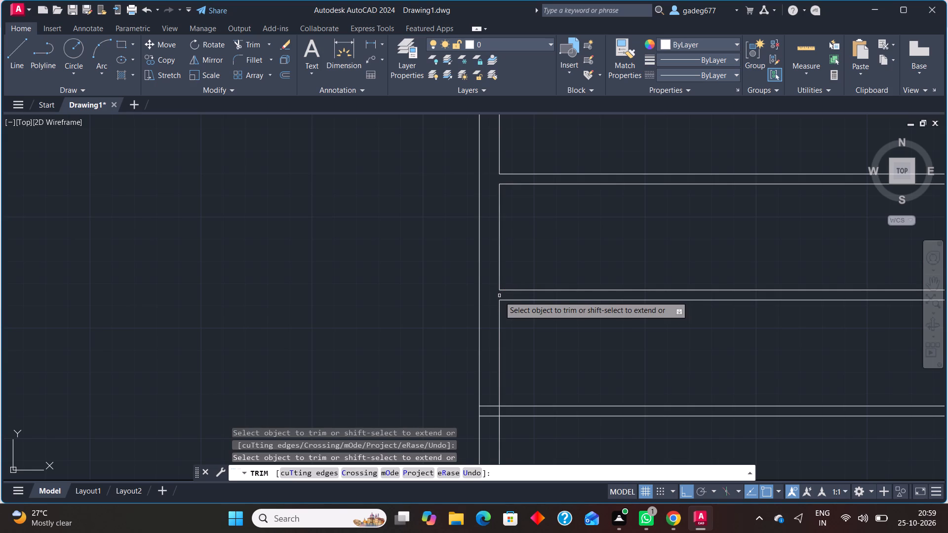
scroll(535, 335, "down", 2)
middle_click_drag(546, 339, 521, 273)
scroll(492, 305, "up", 3)
left_click(479, 260)
left_click(487, 312)
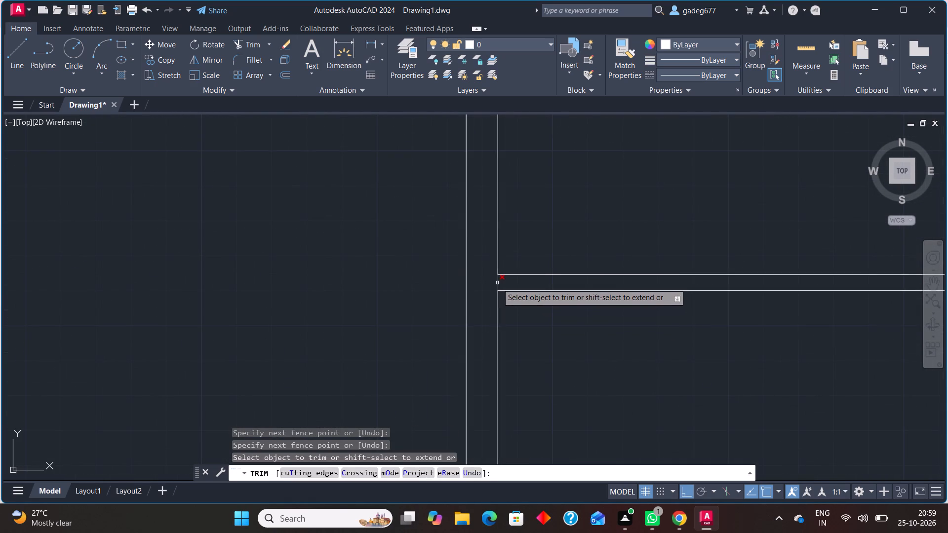
left_click(497, 283)
scroll(571, 222, "down", 3)
middle_click_drag(596, 212, 585, 314)
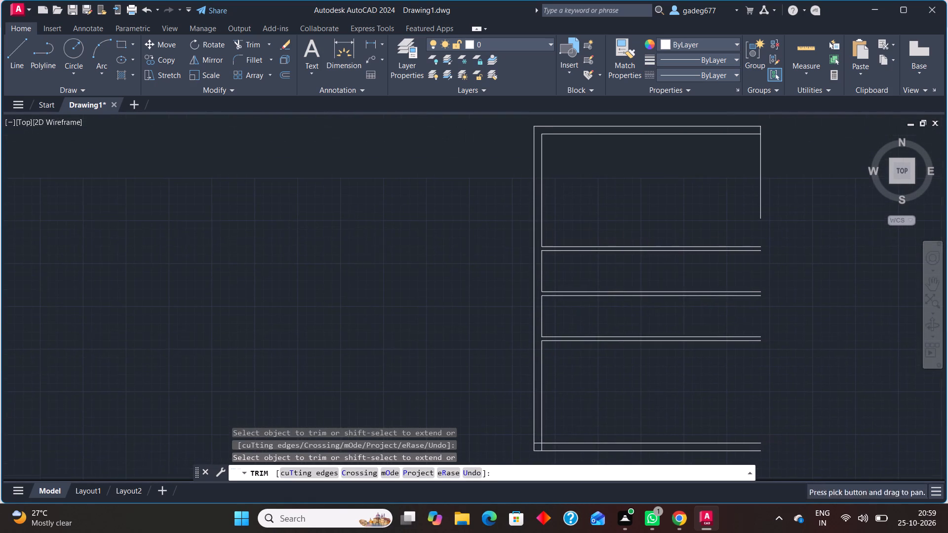
key("Escape")
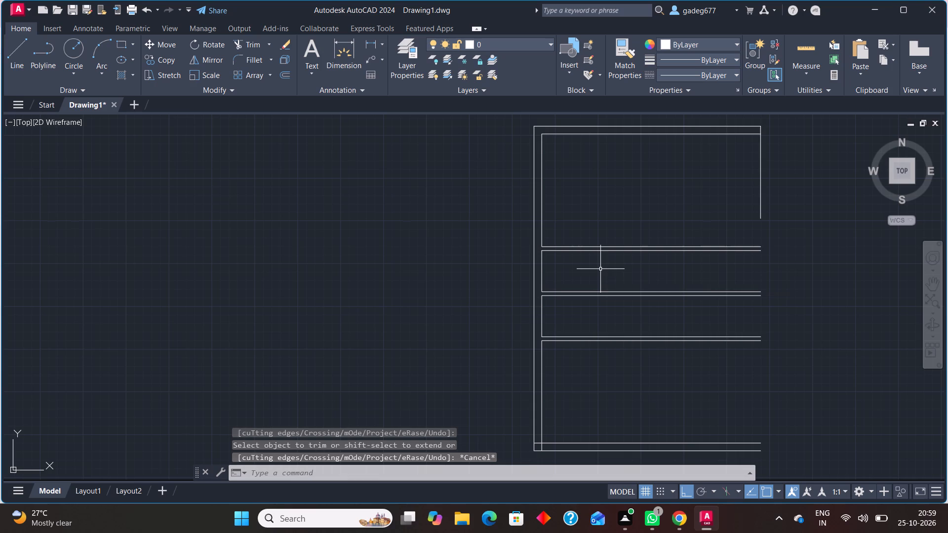
Offset the left wall's inner line 7' inward in each of the two small rooms between the thin walls.
type("off")
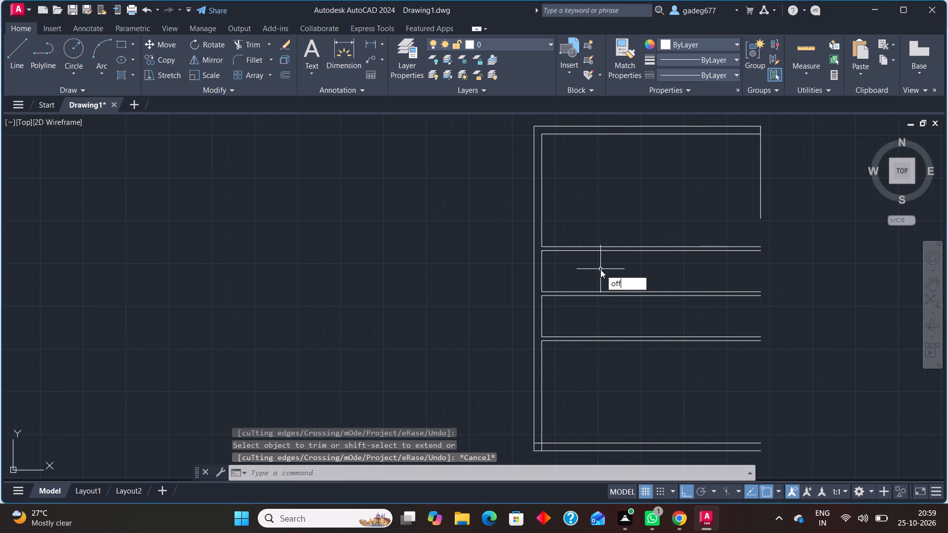
key("Return")
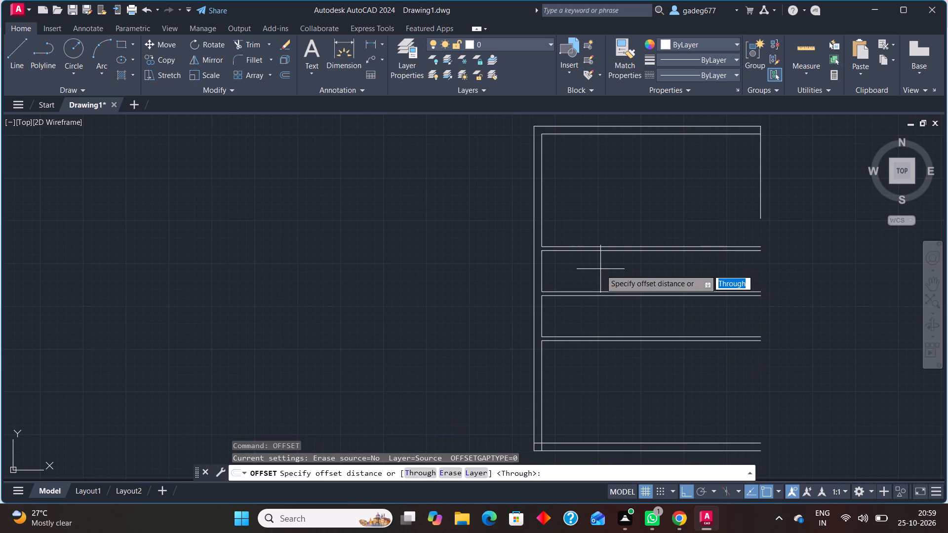
key("Return")
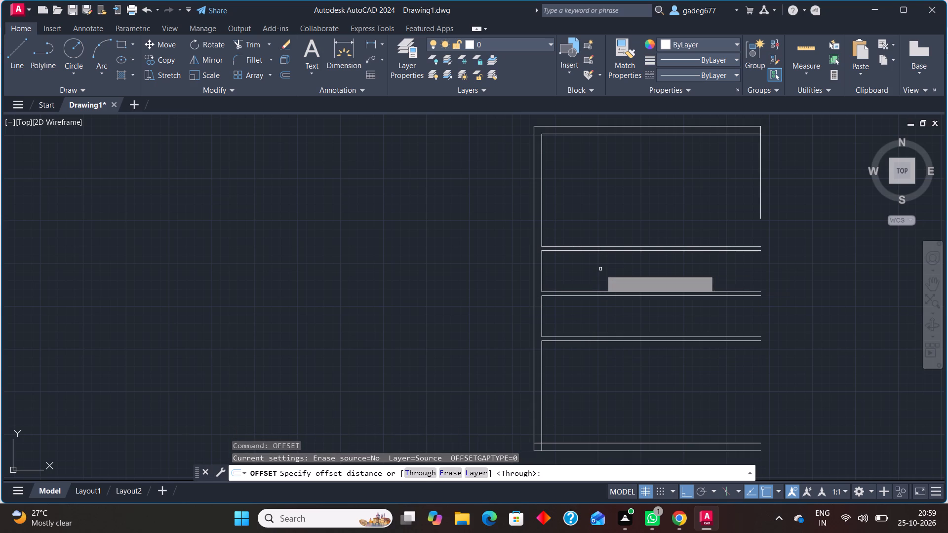
left_click(542, 271)
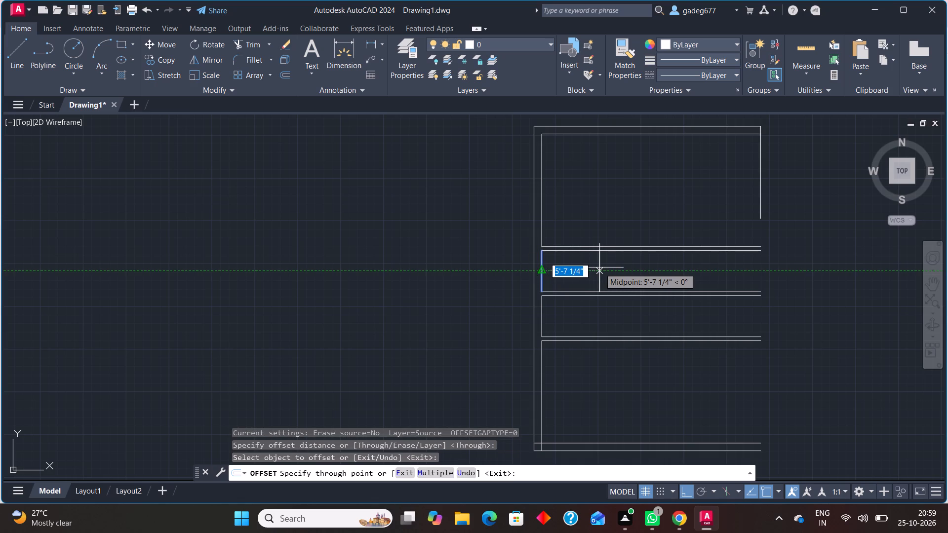
type("7'")
key("Return")
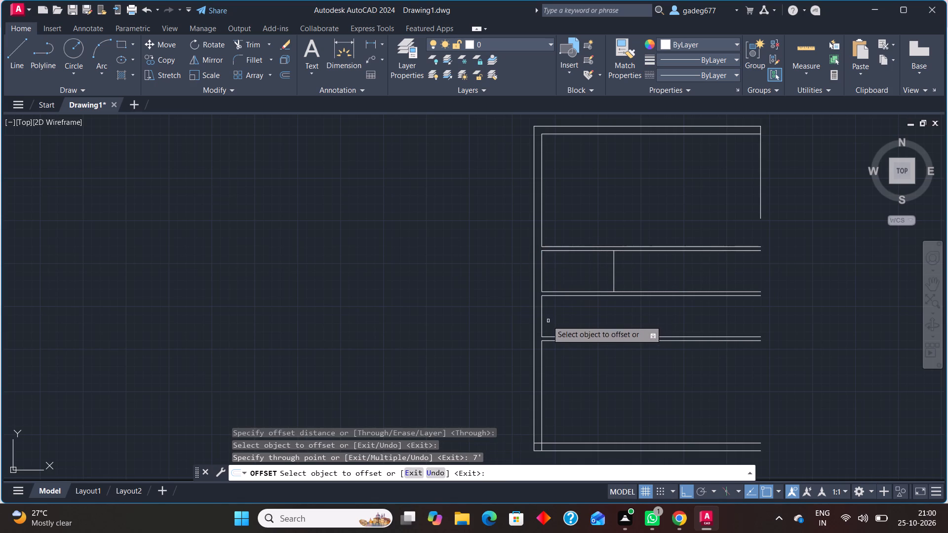
left_click(541, 317)
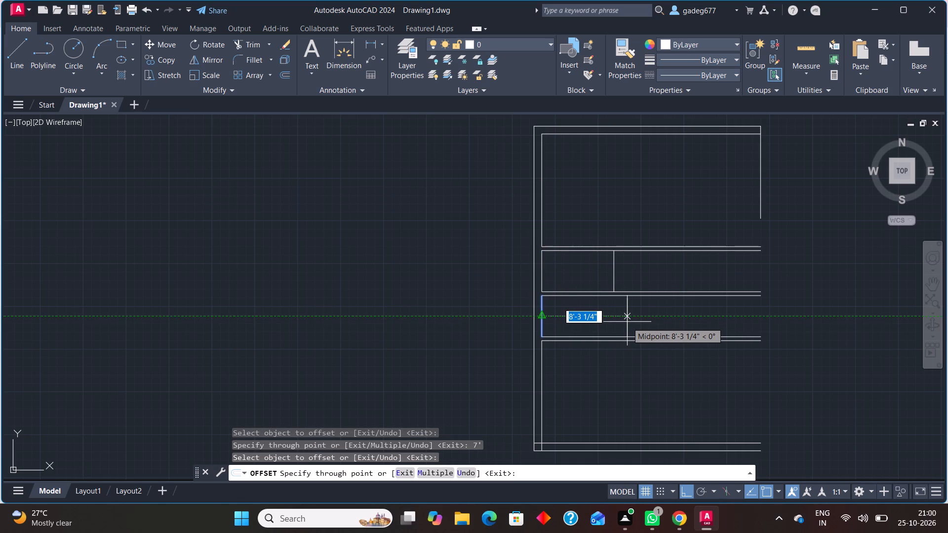
type("7'")
key("Return")
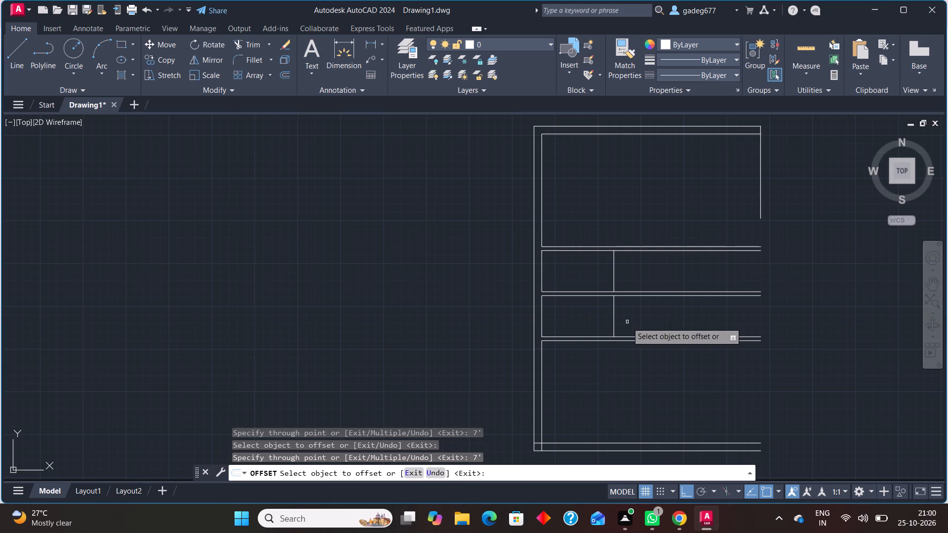
Offset the two new vertical lines 4.5" away from the left wall to form the partition thickness.
left_click(614, 276)
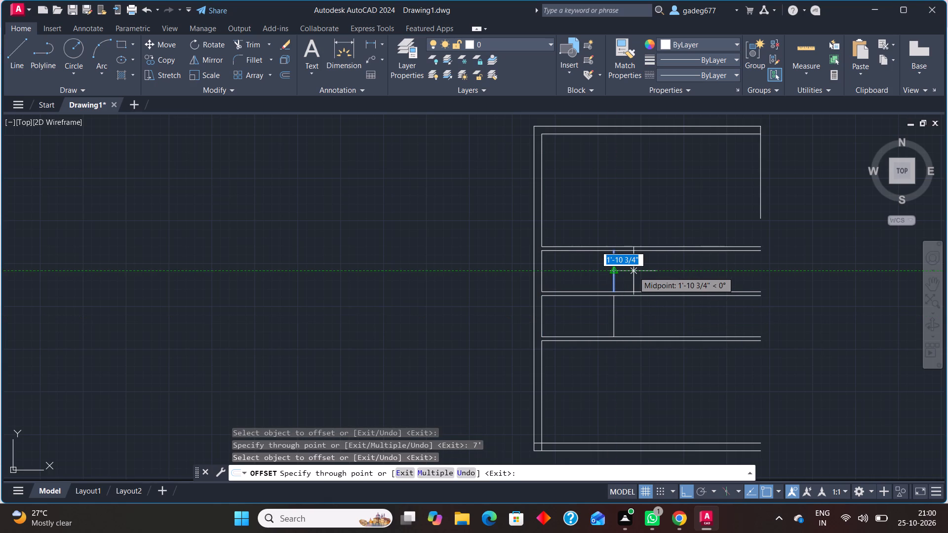
type("4.5")
key("shift+quotedbl")
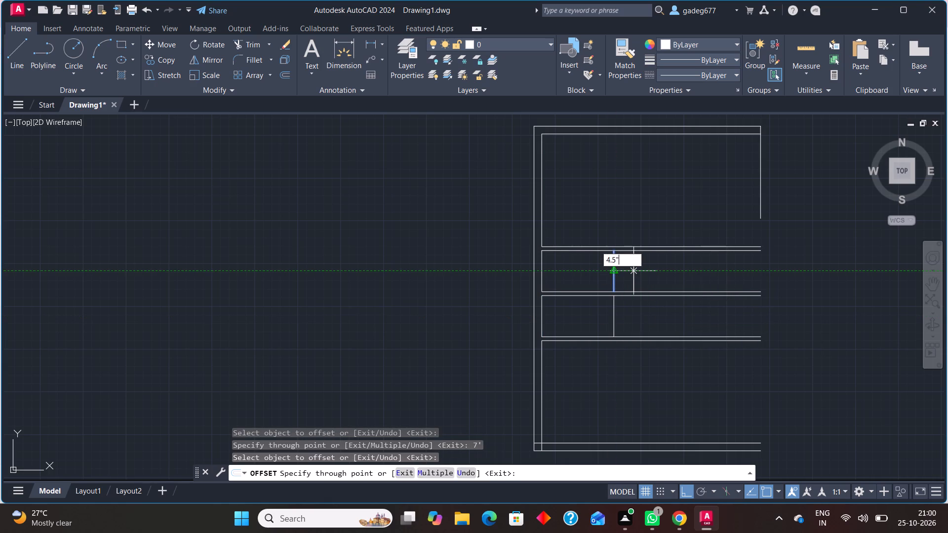
key("Return")
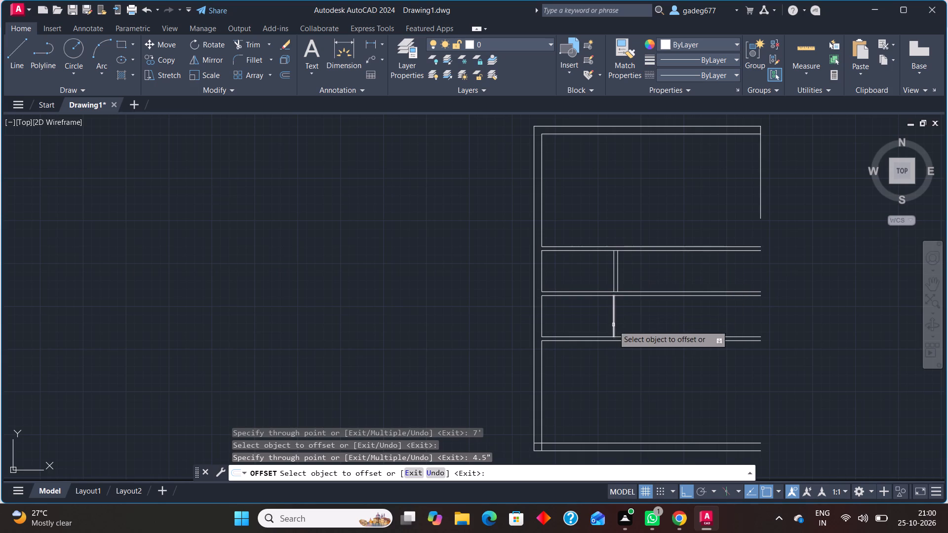
left_click(613, 325)
type("4.5\"")
key("Return")
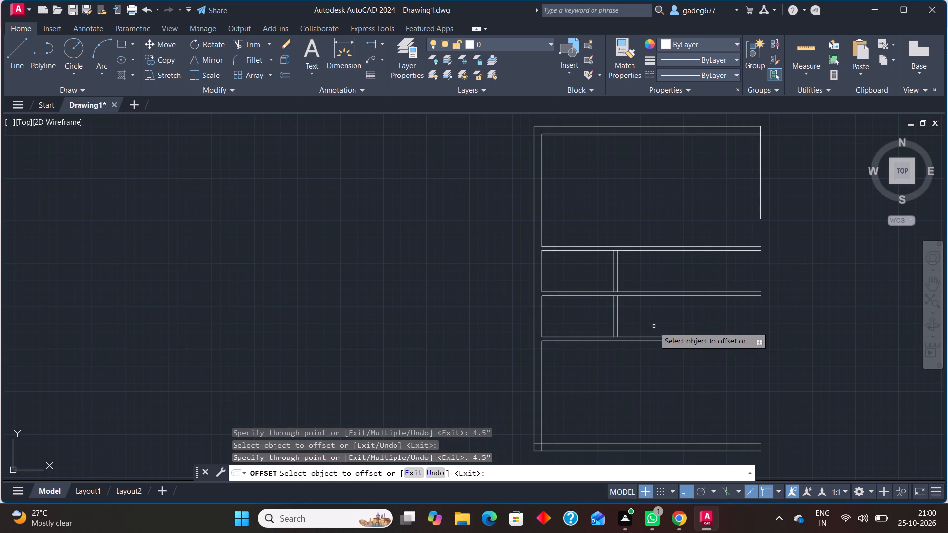
key("Escape")
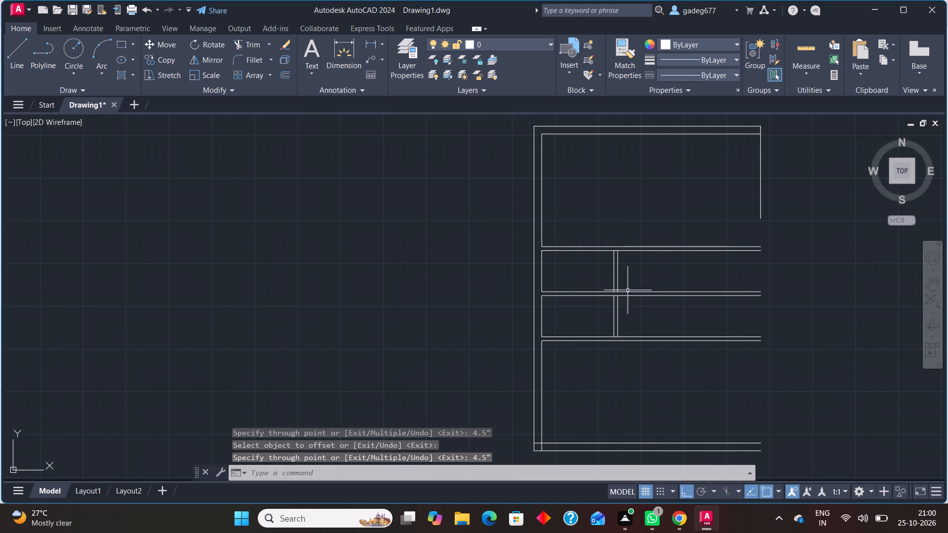
Delete the outer partition line of the lower small room.
scroll(621, 292, "up", 3)
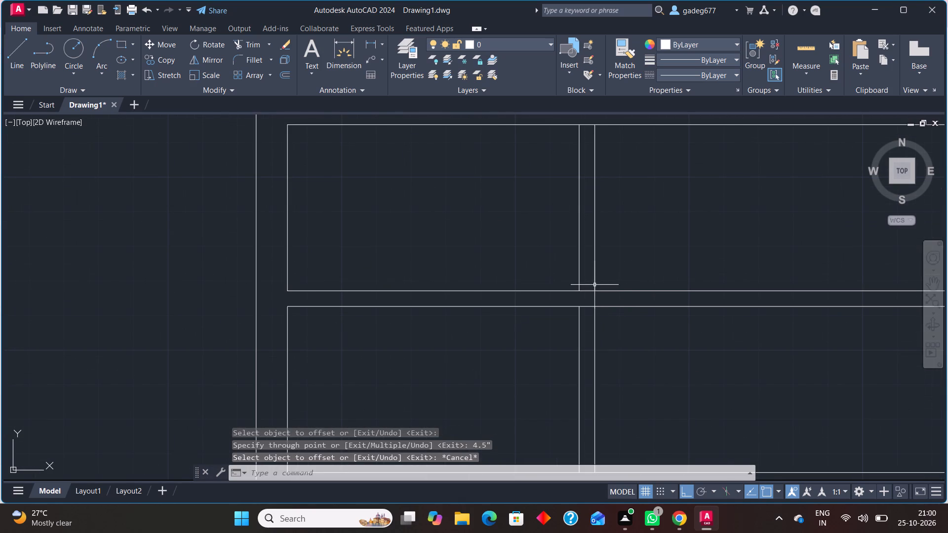
left_click(594, 285)
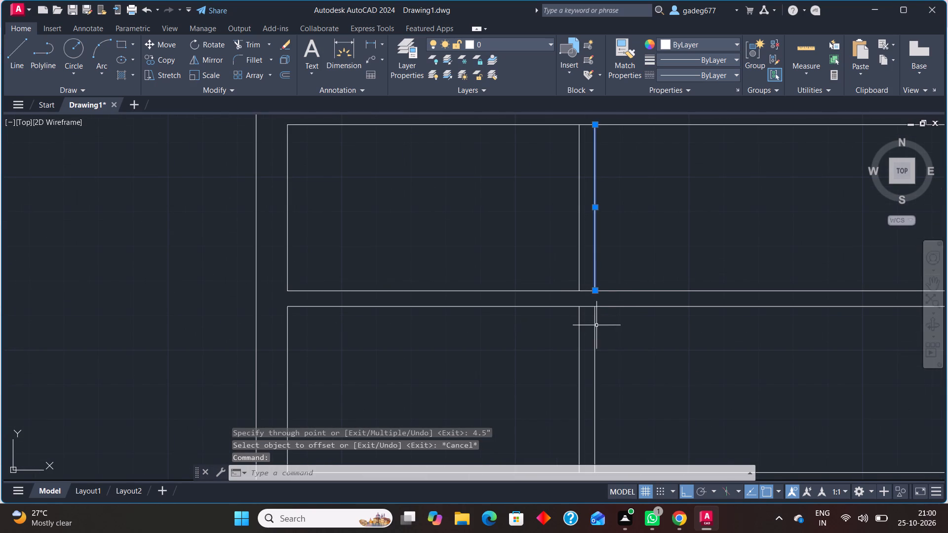
left_click(596, 326)
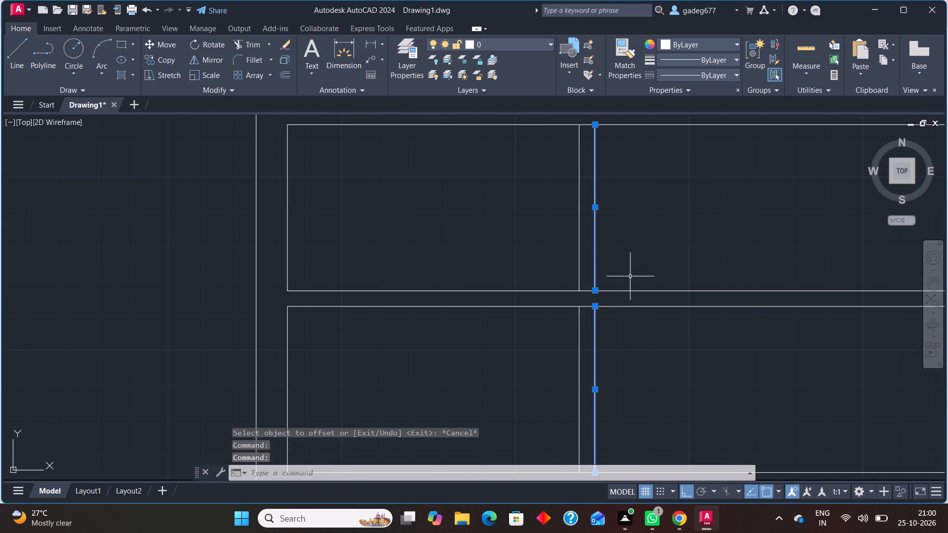
left_click(638, 253)
key("Escape")
key("Escape")
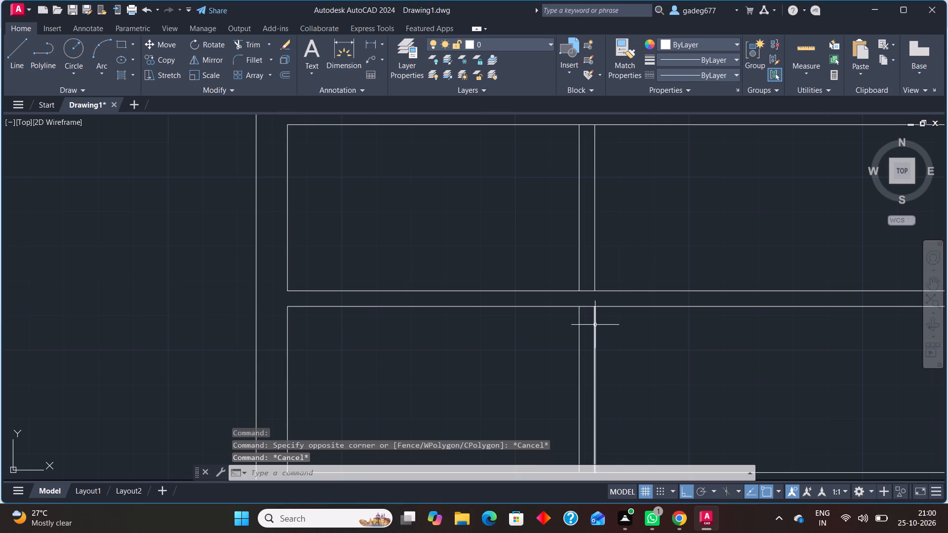
left_click(595, 325)
key("Delete")
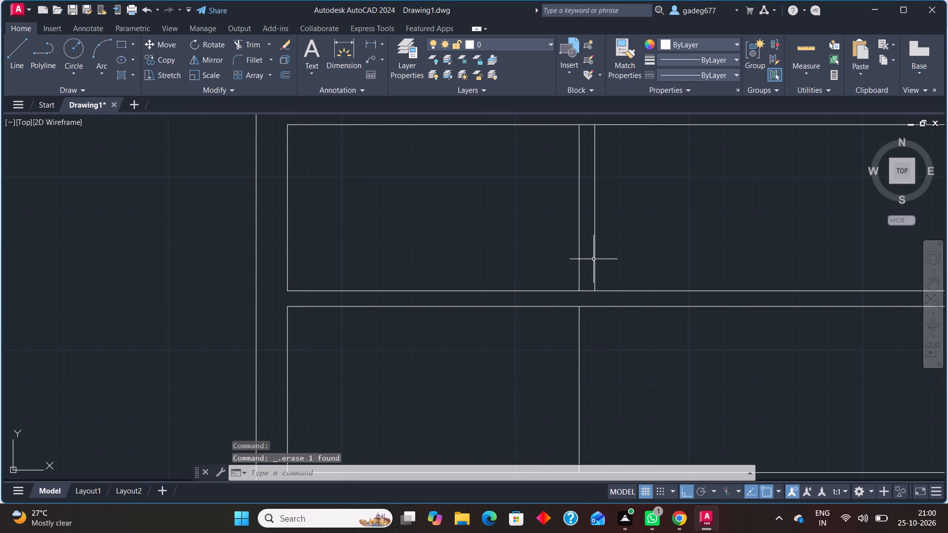
Stretch the lower end of the upper small room's outer partition line down past the third thin wall.
left_click(593, 260)
left_click(594, 294)
scroll(614, 369, "down", 4)
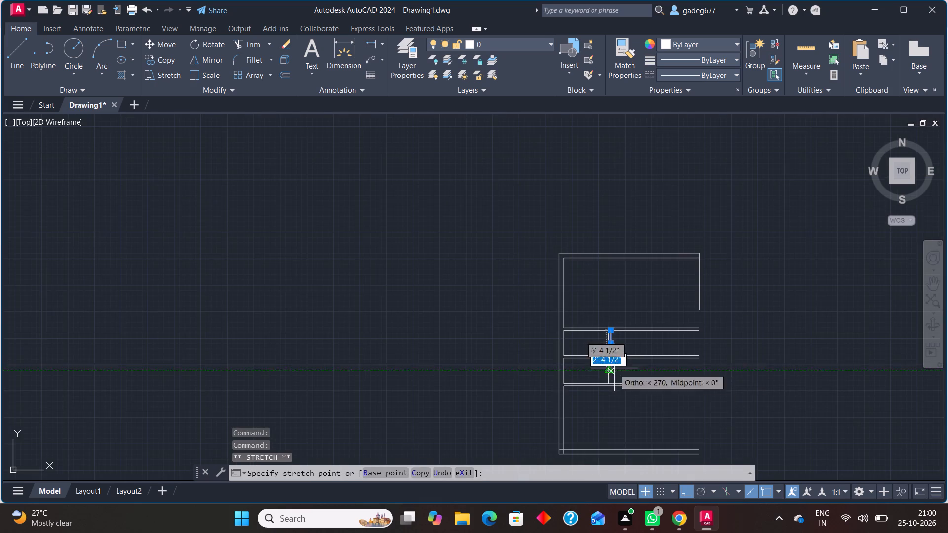
scroll(624, 398, "up", 4)
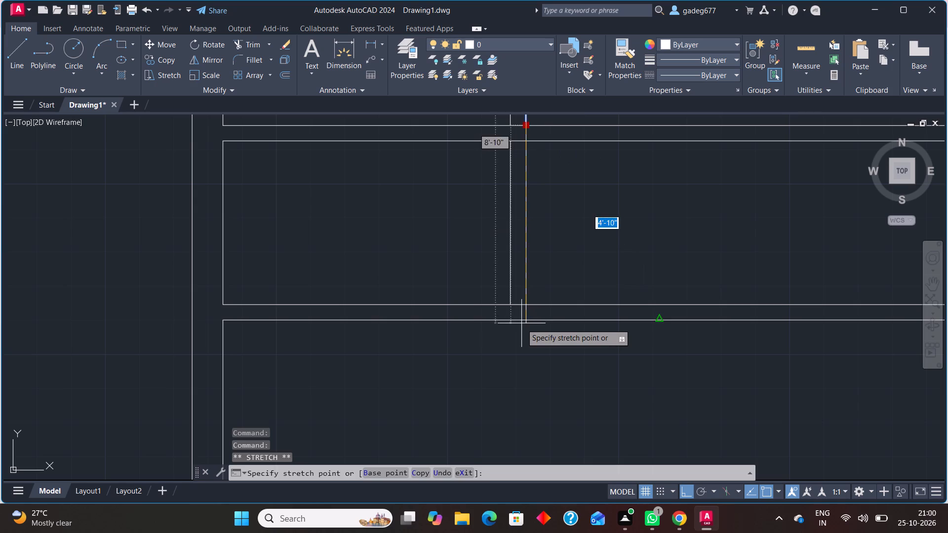
left_click(530, 366)
key("Escape")
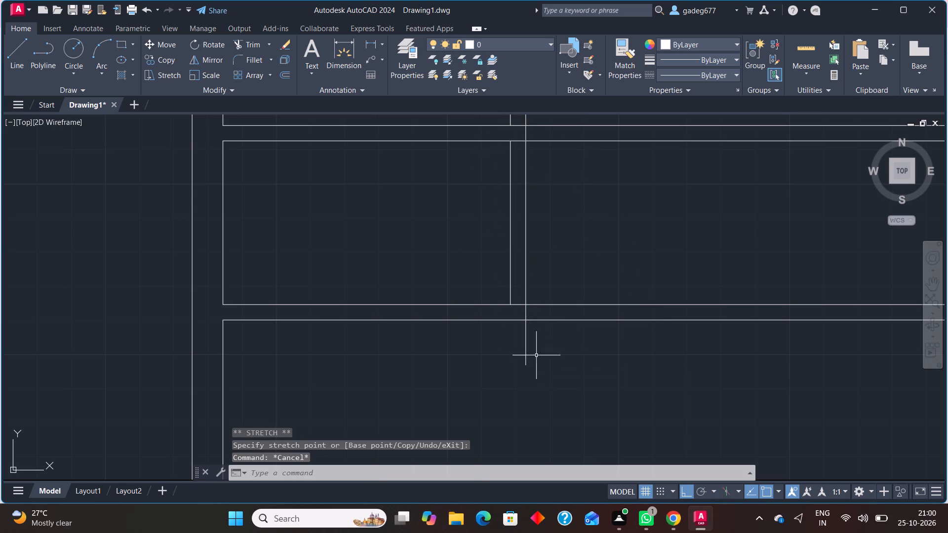
Trim the partition overshoot below the third thin wall, that wall's lines beyond the partition, and its upper line within the partition thickness.
type("tr")
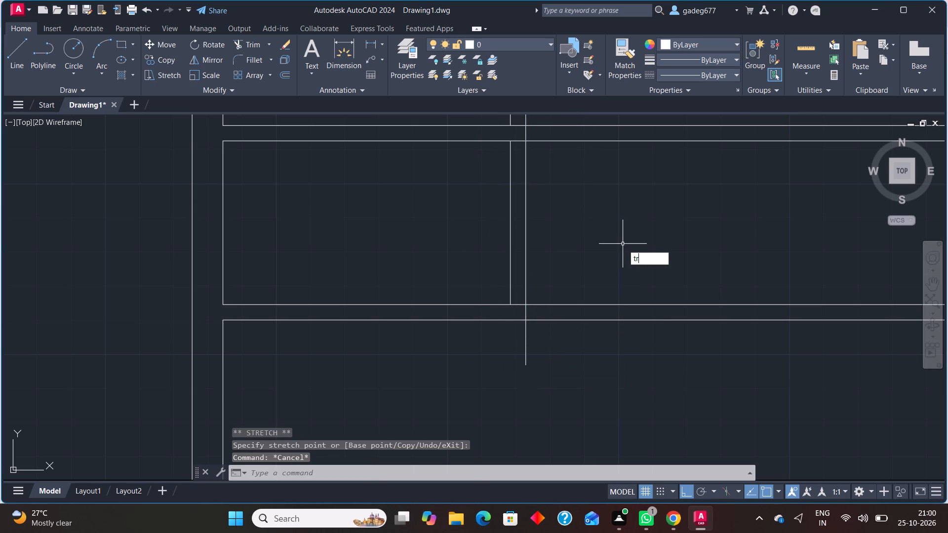
key("Return")
left_click_drag(504, 351, 512, 346)
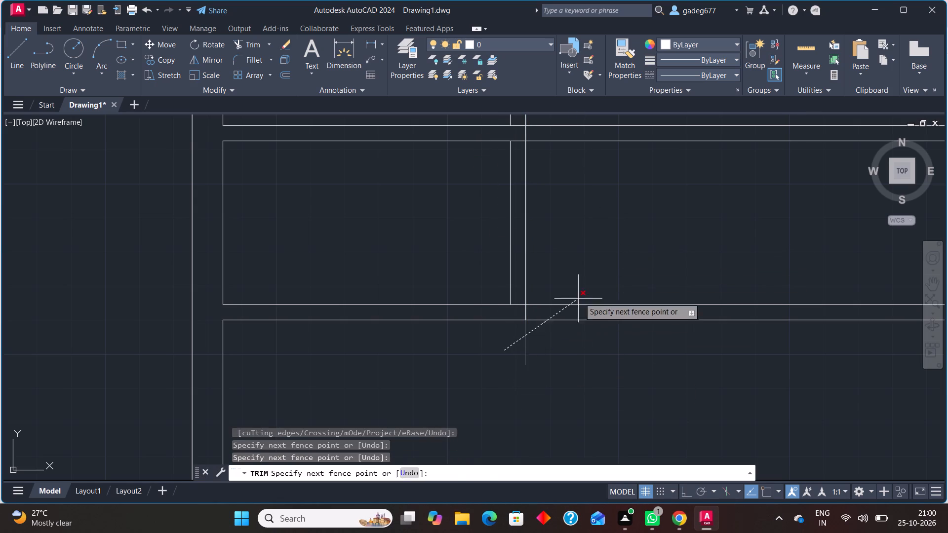
left_click(583, 290)
left_click(514, 306)
Trim the second thin wall's two lines beyond the partition and the short pieces crossing the partition thickness.
scroll(574, 270, "down", 2)
middle_click_drag(609, 244, 579, 350)
scroll(534, 335, "up", 4)
left_click(628, 222)
left_click(599, 350)
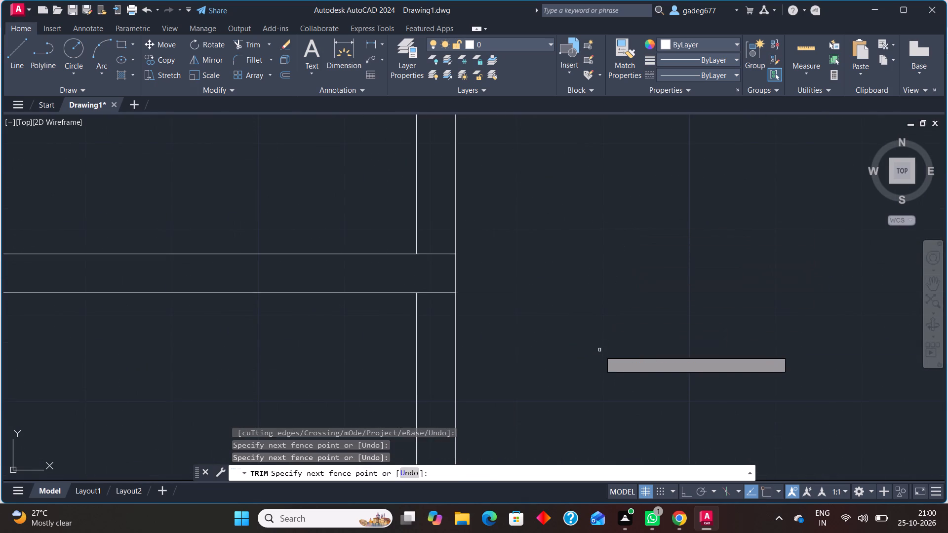
left_click(436, 231)
left_click(438, 303)
scroll(523, 269, "down", 3)
middle_click_drag(544, 240, 505, 394)
key("Escape")
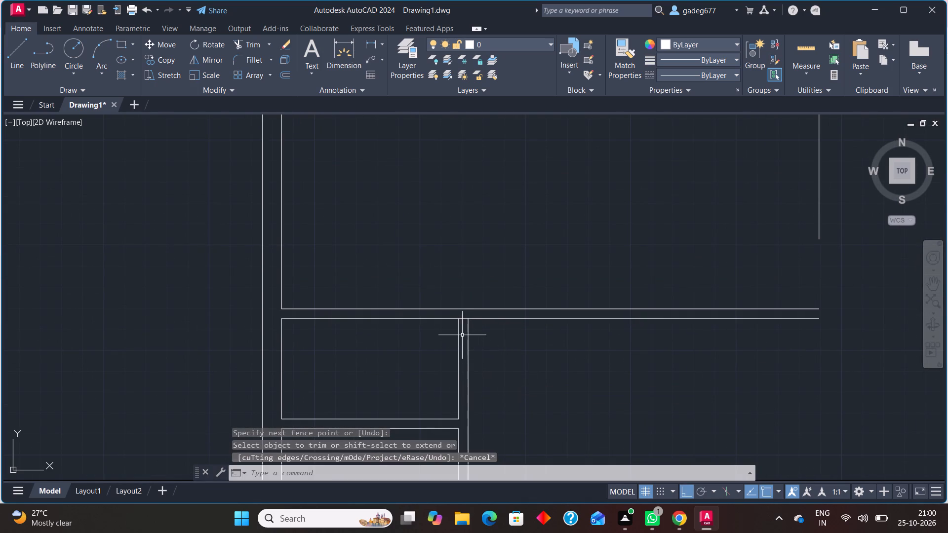
Stretch the upper end of the outer partition line up past the first thin wall.
left_click(466, 328)
left_click(471, 323)
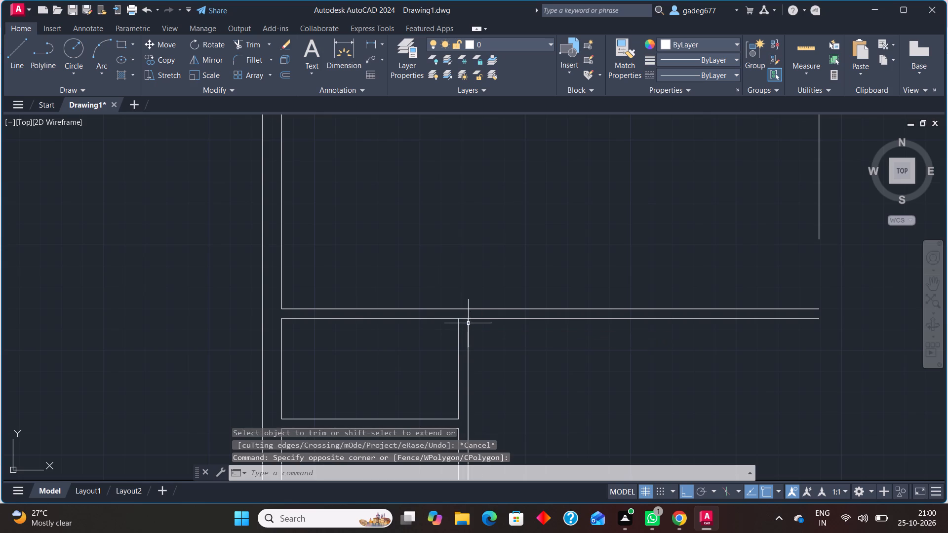
left_click(468, 324)
left_click(468, 321)
left_click(466, 296)
key("Escape")
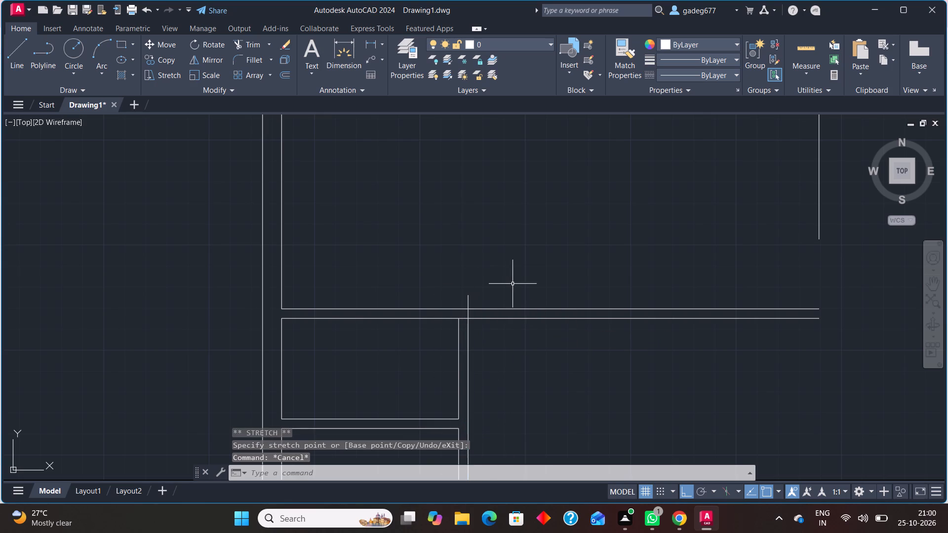
Trim the outer partition line's overshoot above the first thin wall.
type("tr")
key("Return")
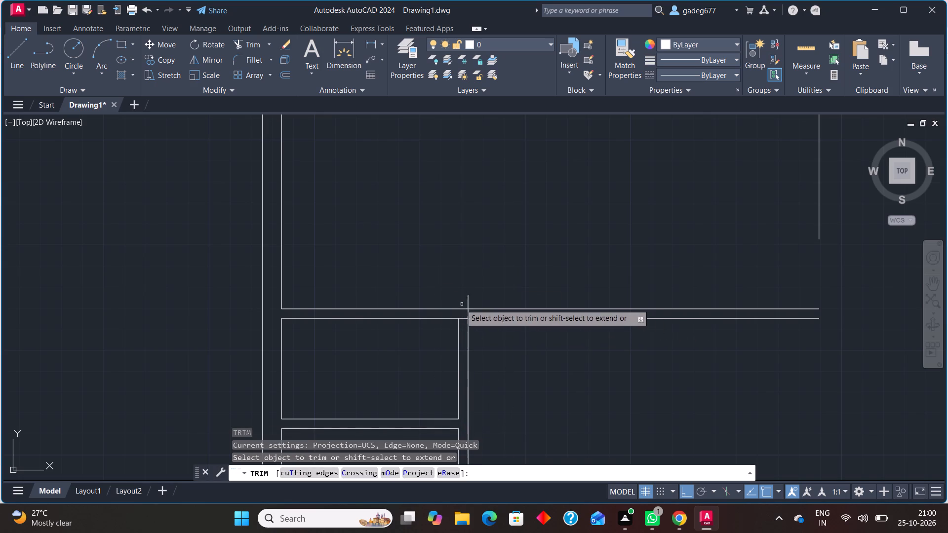
left_click(457, 299)
left_click(495, 303)
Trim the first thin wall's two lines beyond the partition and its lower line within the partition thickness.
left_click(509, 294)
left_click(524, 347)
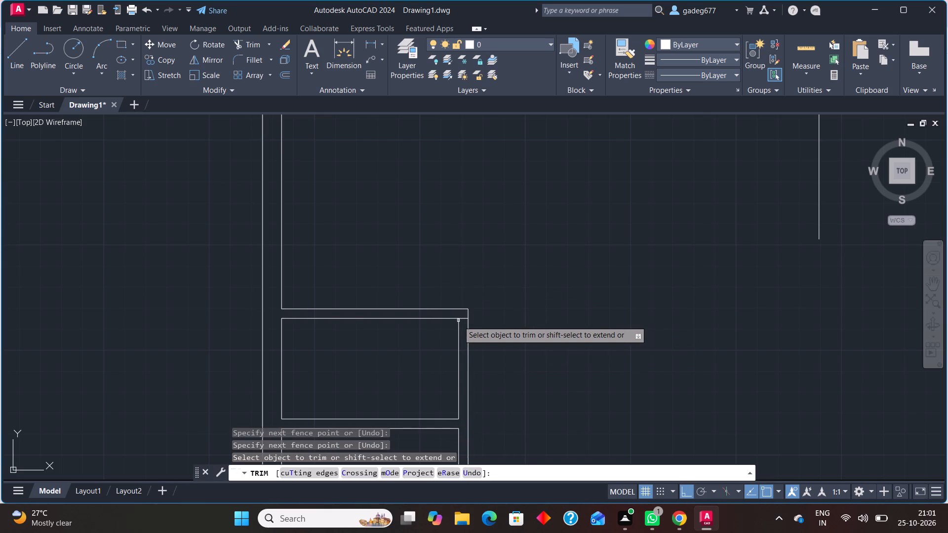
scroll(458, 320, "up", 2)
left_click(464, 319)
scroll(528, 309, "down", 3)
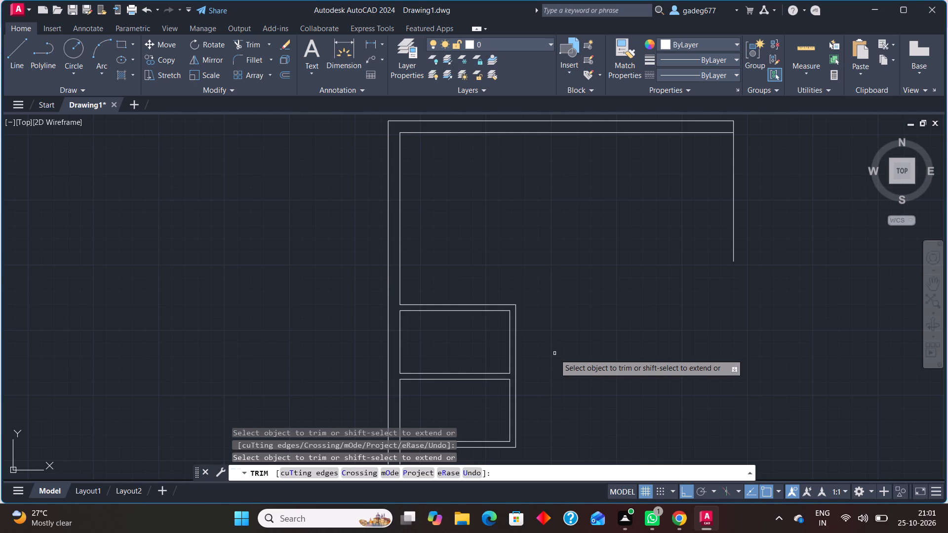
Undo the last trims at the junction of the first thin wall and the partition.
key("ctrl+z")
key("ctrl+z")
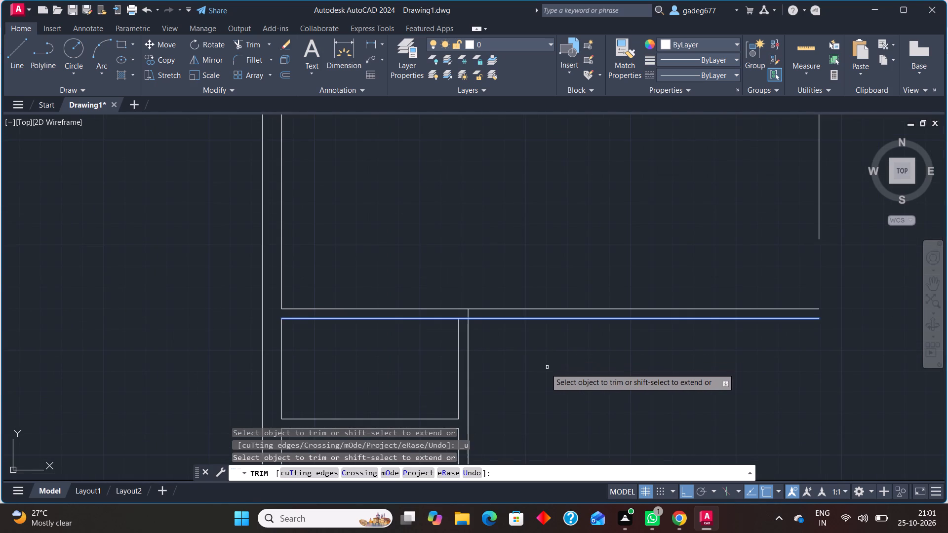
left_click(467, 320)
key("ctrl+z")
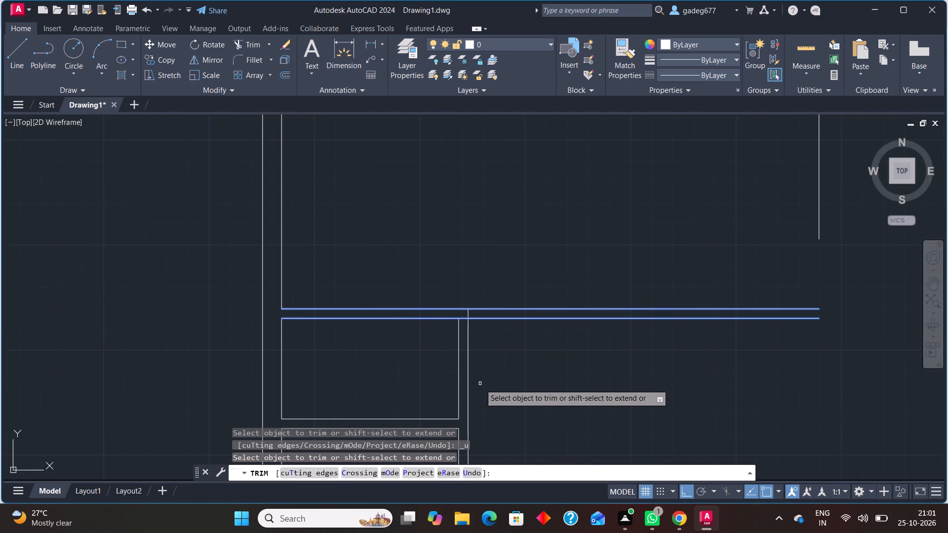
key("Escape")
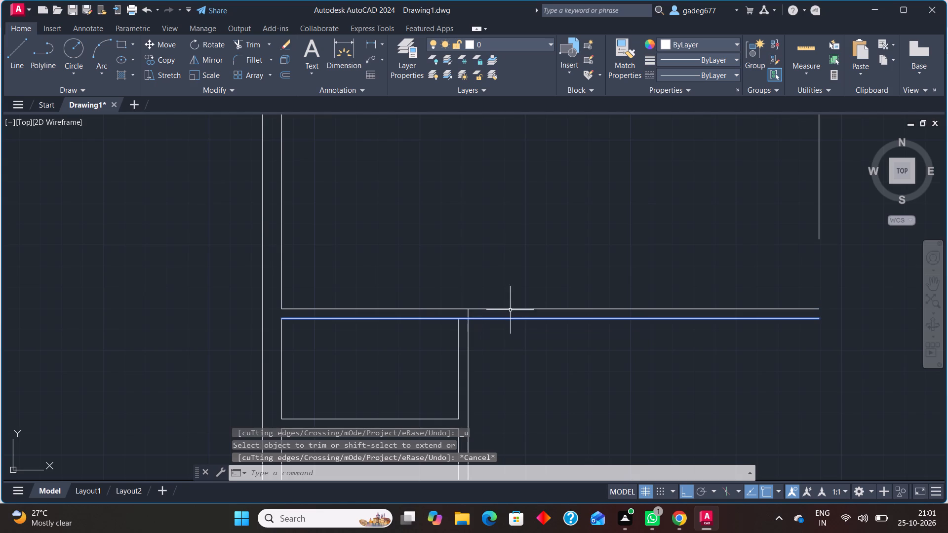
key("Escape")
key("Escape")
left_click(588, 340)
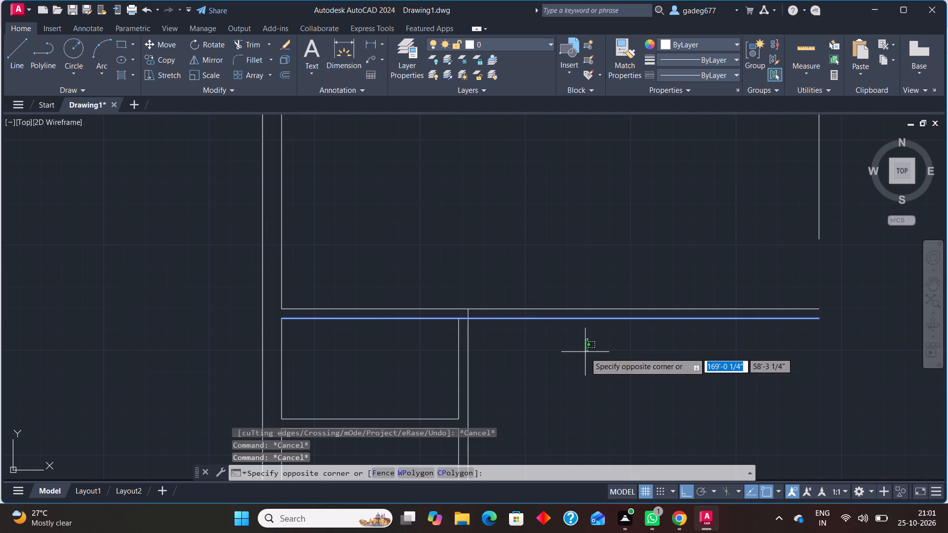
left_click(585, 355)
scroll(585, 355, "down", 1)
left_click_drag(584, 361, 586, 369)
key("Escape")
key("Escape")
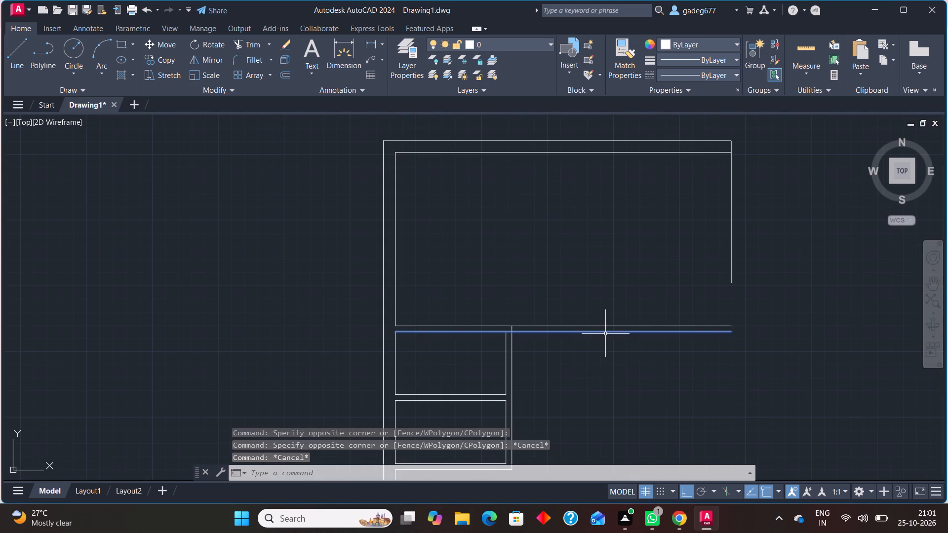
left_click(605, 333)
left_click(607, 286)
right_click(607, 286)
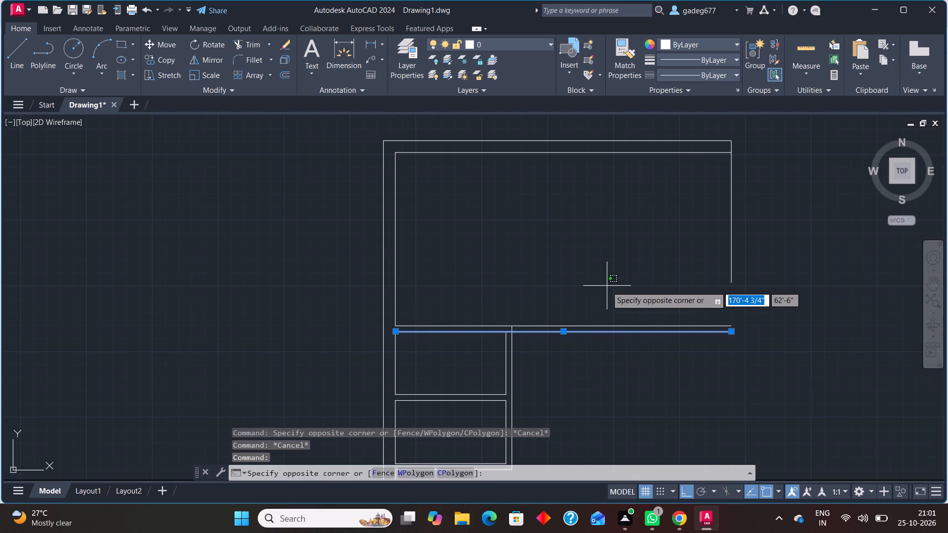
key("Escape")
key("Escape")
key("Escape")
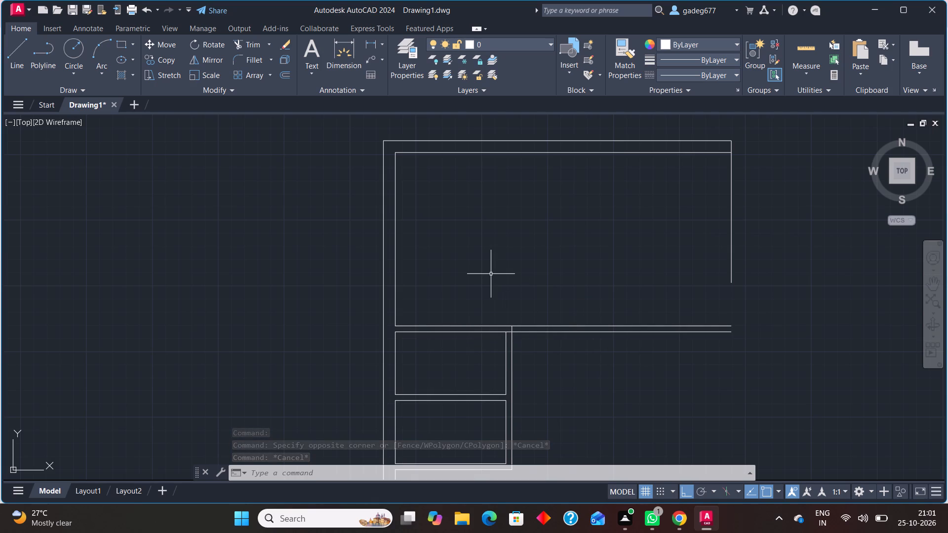
Offset the upper room's inner left wall line 11' to the right, and offset that copy 4.5" to form a partition.
type("off")
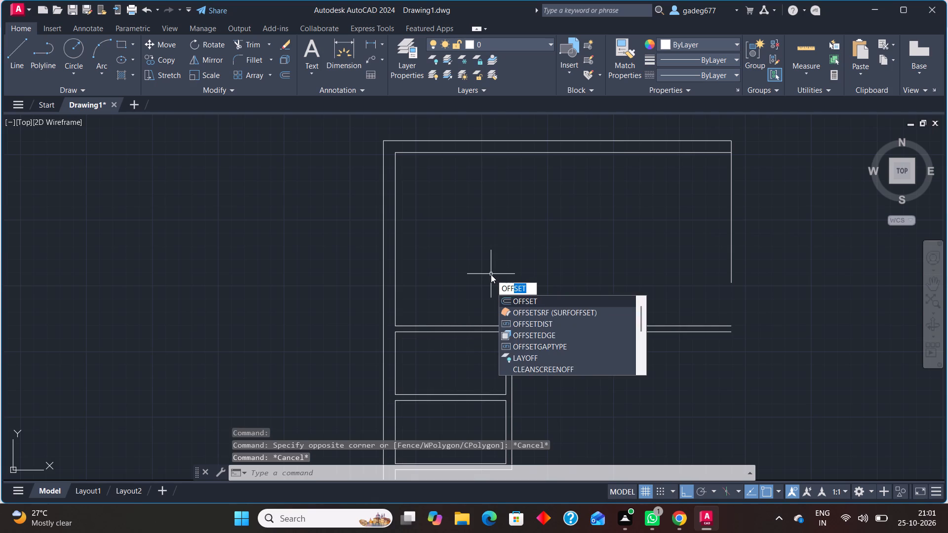
key("Return")
key("Return")
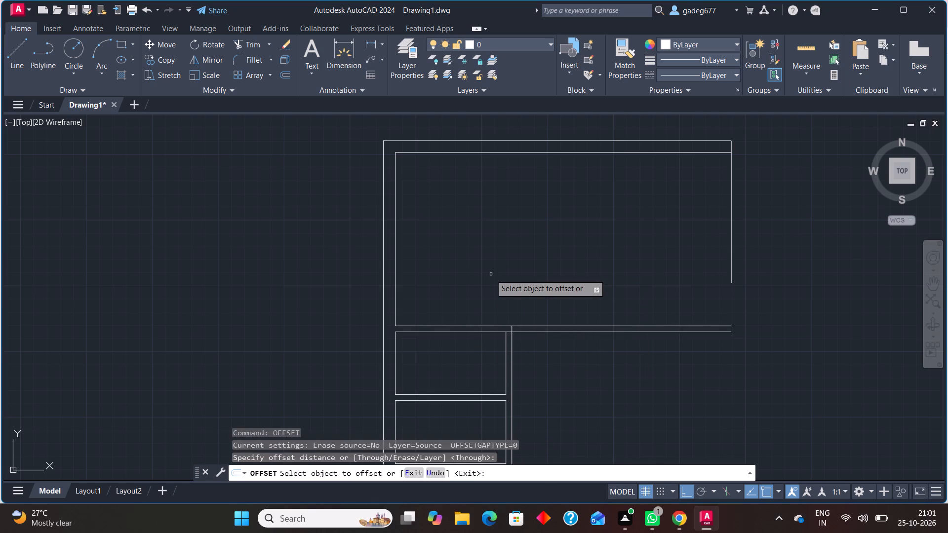
type("11")
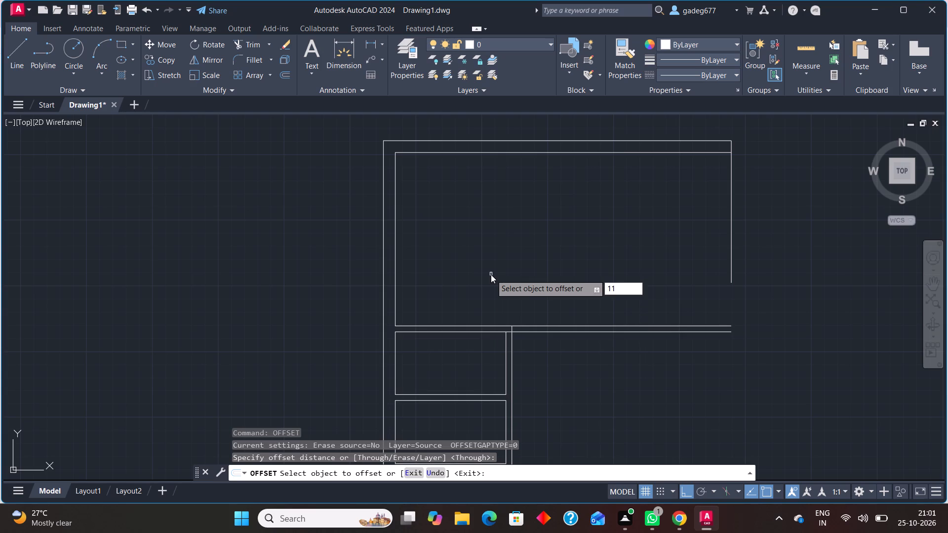
key("apostrophe")
key("Return")
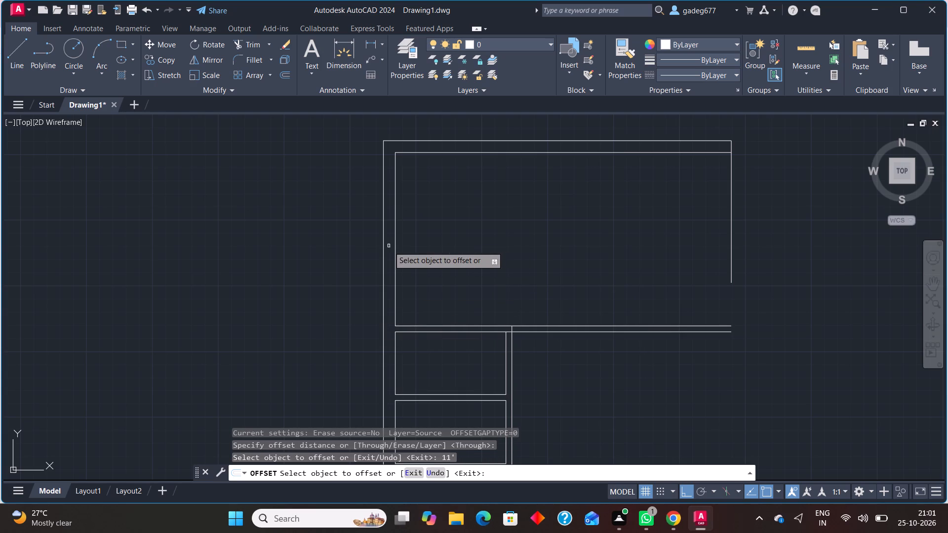
left_click(395, 242)
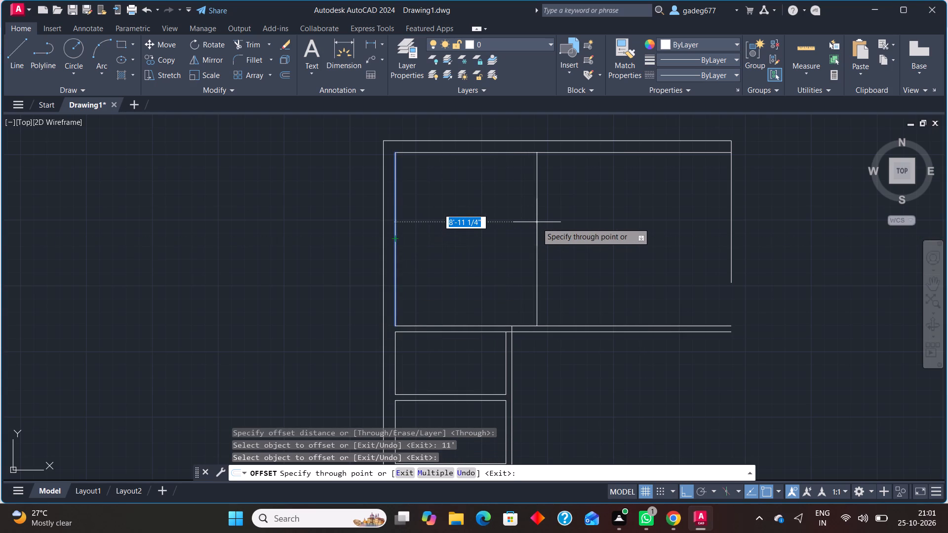
type("11'")
key("Return")
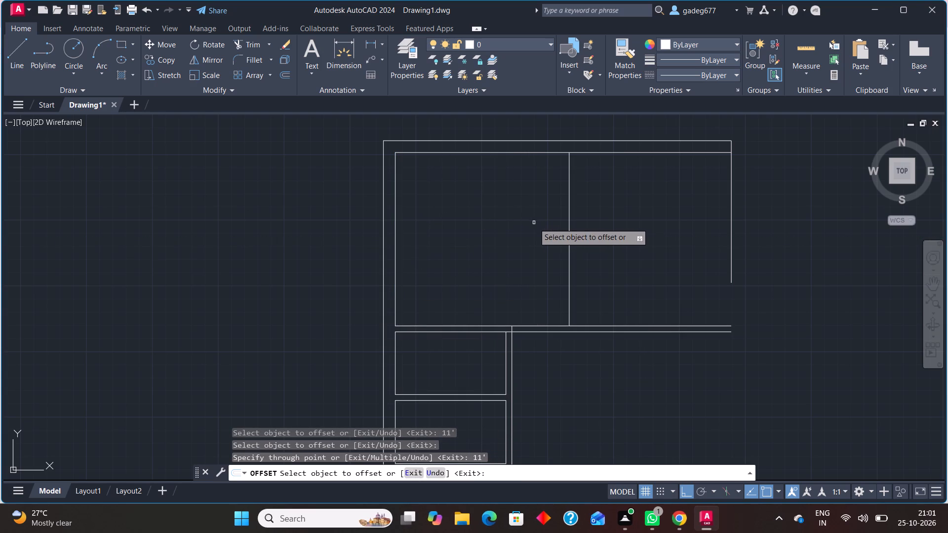
left_click(568, 257)
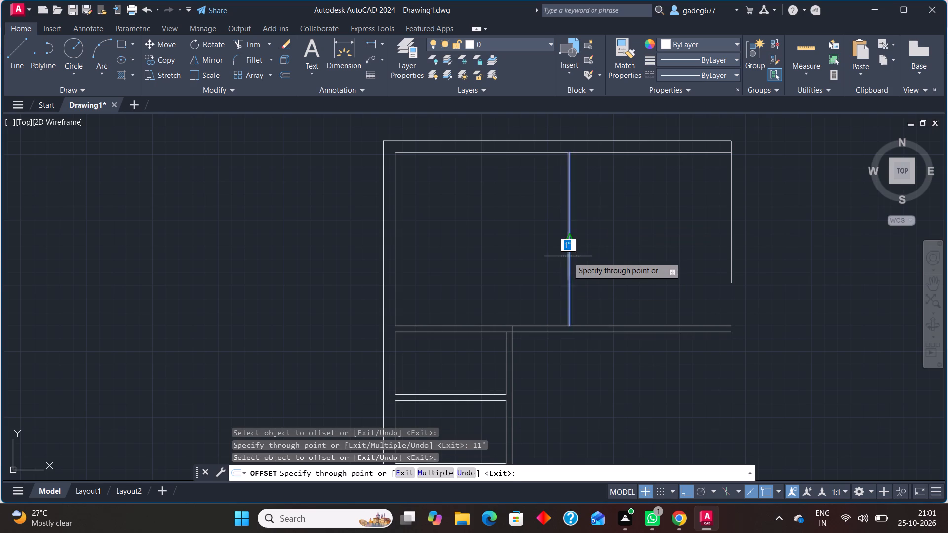
type("4.5\"")
key("Return")
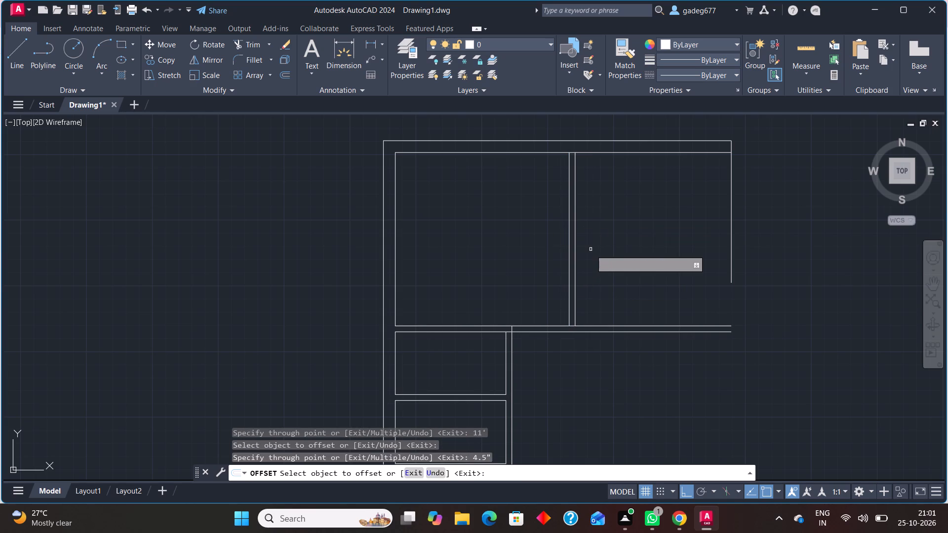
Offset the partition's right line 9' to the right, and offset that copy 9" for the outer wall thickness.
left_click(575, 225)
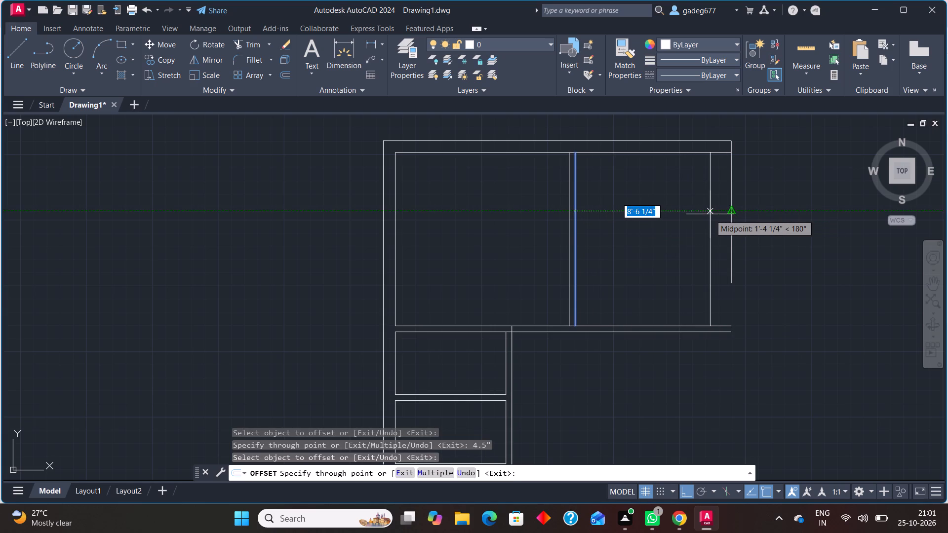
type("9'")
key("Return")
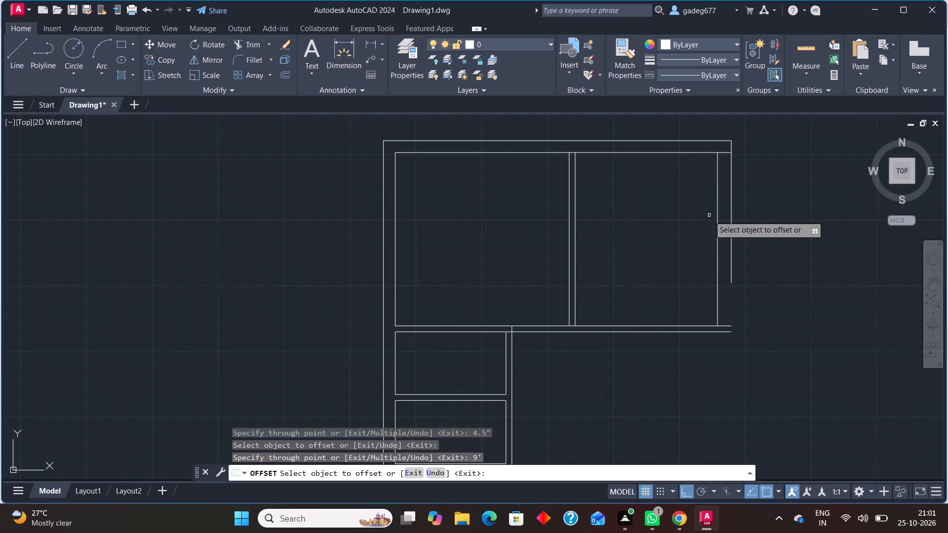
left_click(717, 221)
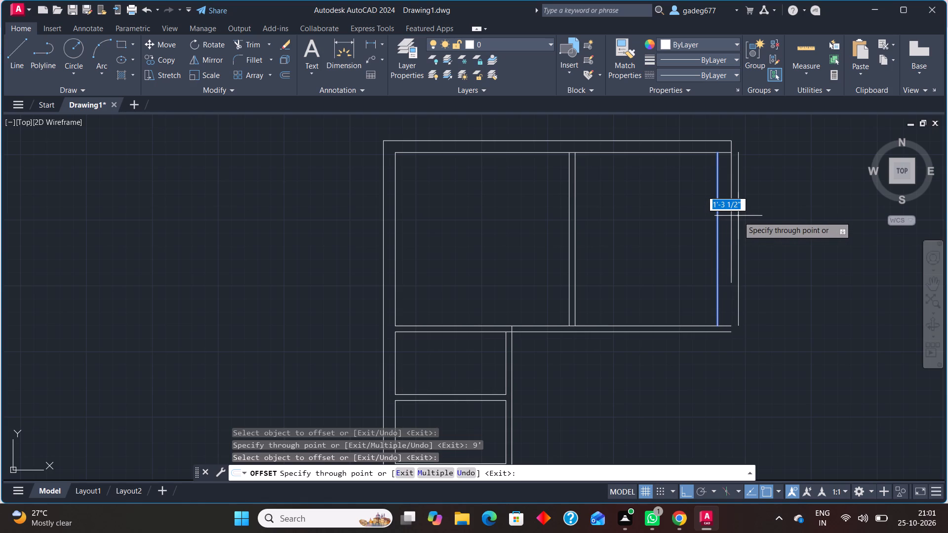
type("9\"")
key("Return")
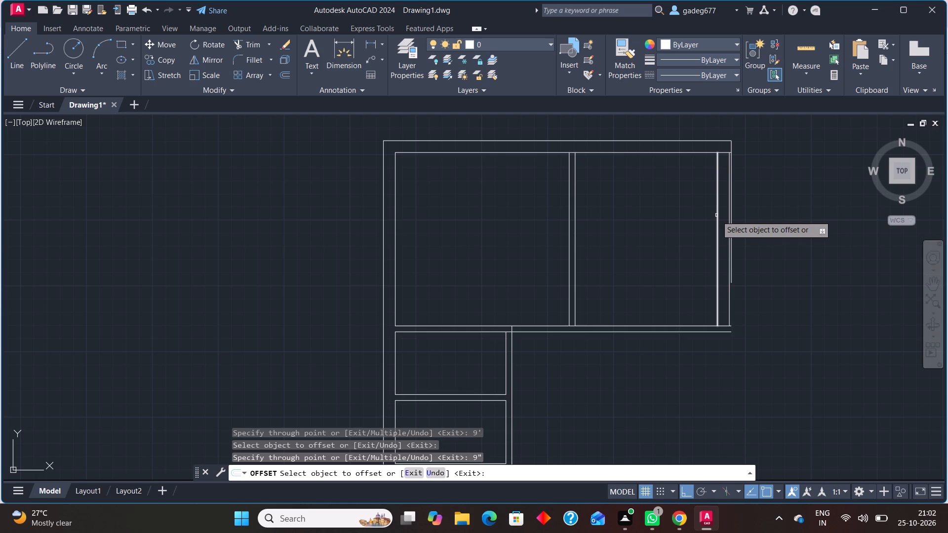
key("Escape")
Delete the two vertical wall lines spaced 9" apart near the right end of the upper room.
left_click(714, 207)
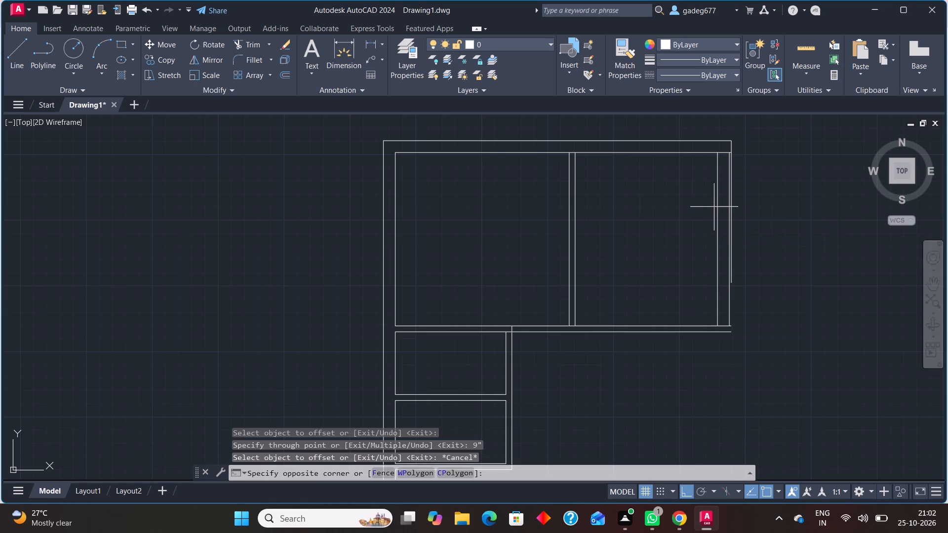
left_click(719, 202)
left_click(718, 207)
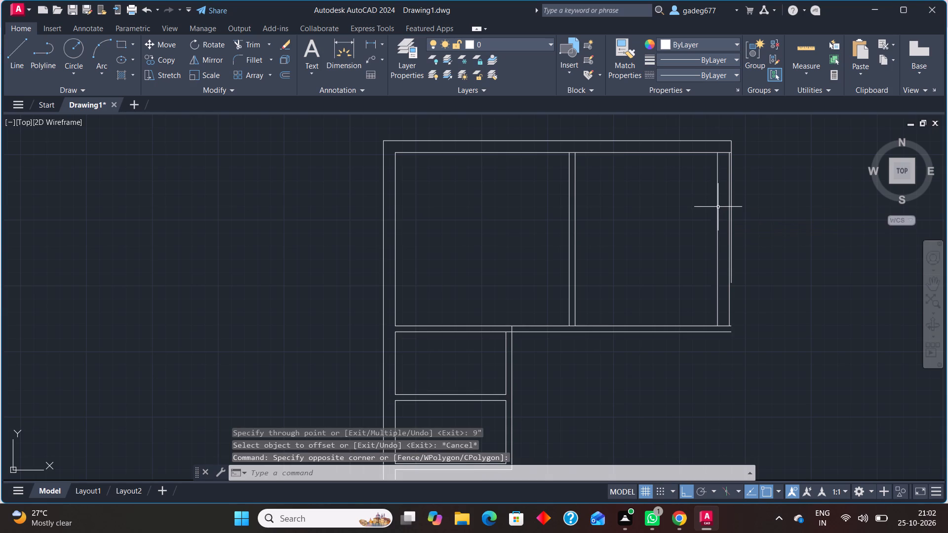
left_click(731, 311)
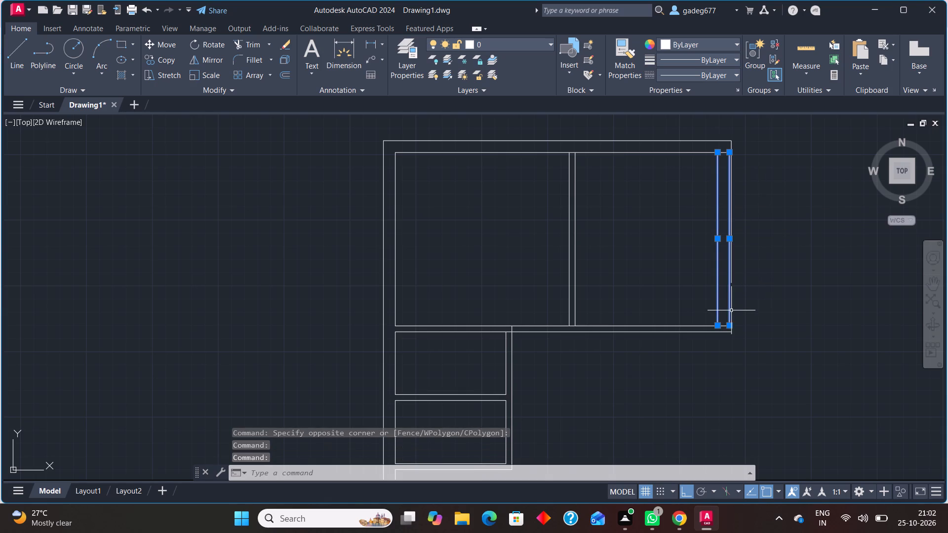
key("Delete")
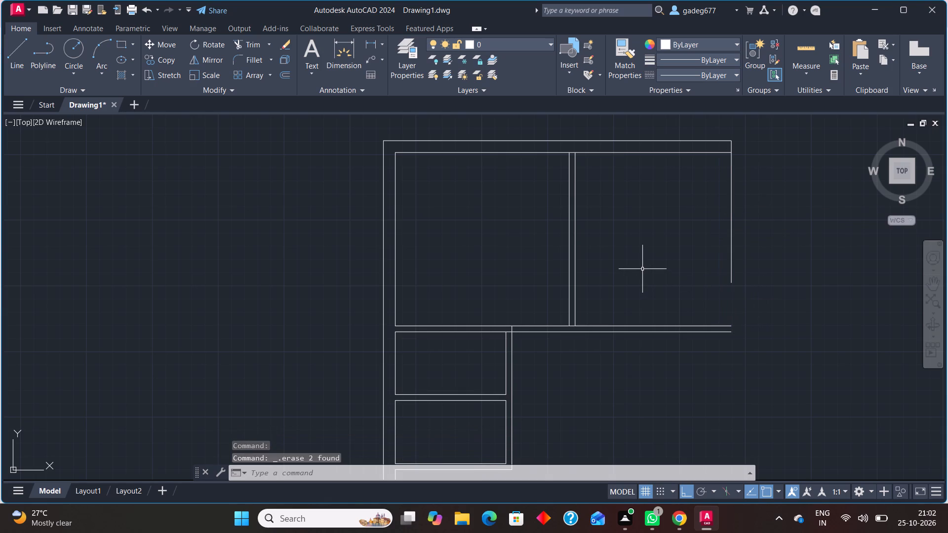
Offset the new partition's right line 8' to the right to set the second upper room's width.
type("off")
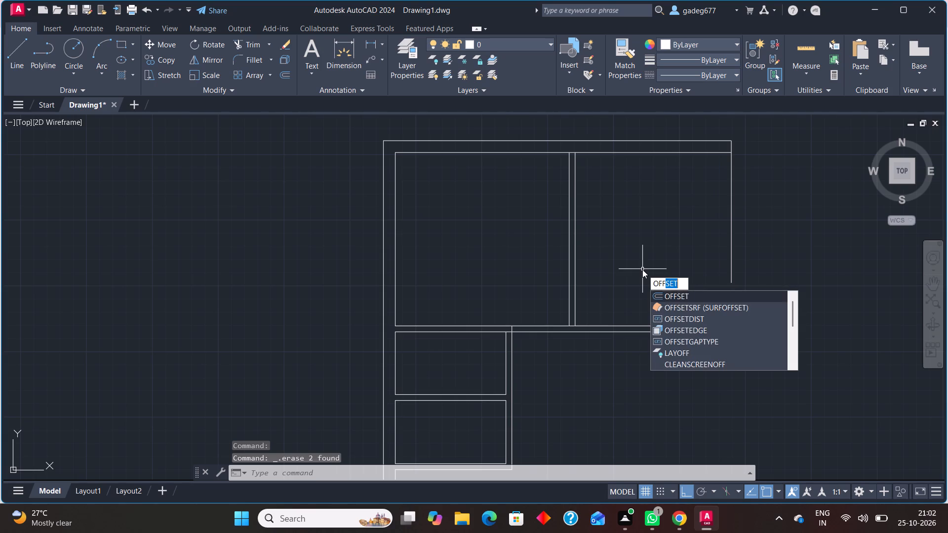
key("Return")
key("Return")
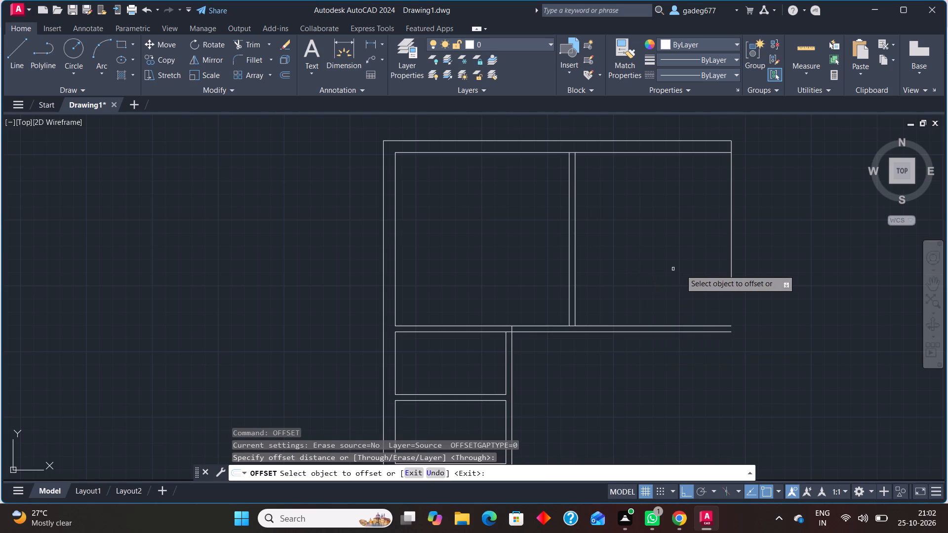
left_click(576, 274)
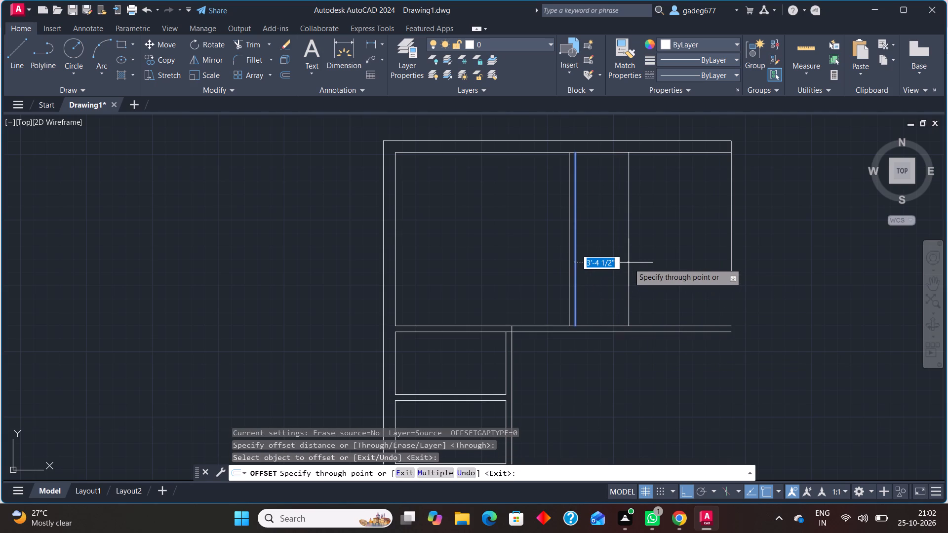
type("8'")
key("Return")
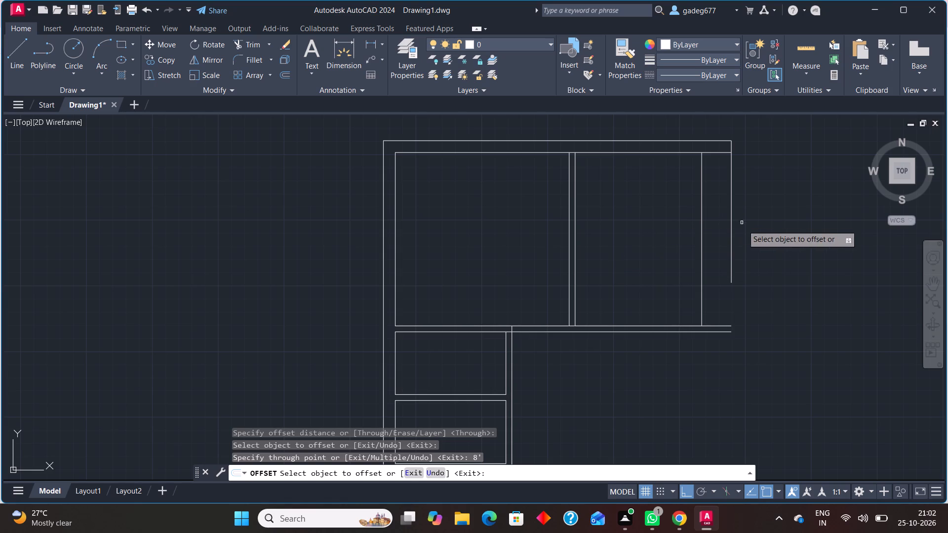
key("Escape")
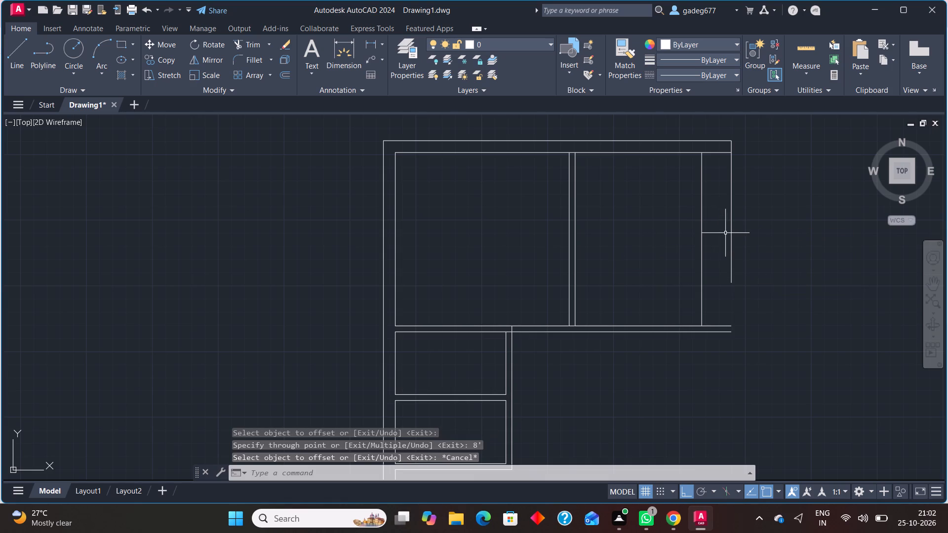
Measure the width and height of the second upper room, right of the partition.
scroll(725, 236, "down", 1)
left_click(798, 46)
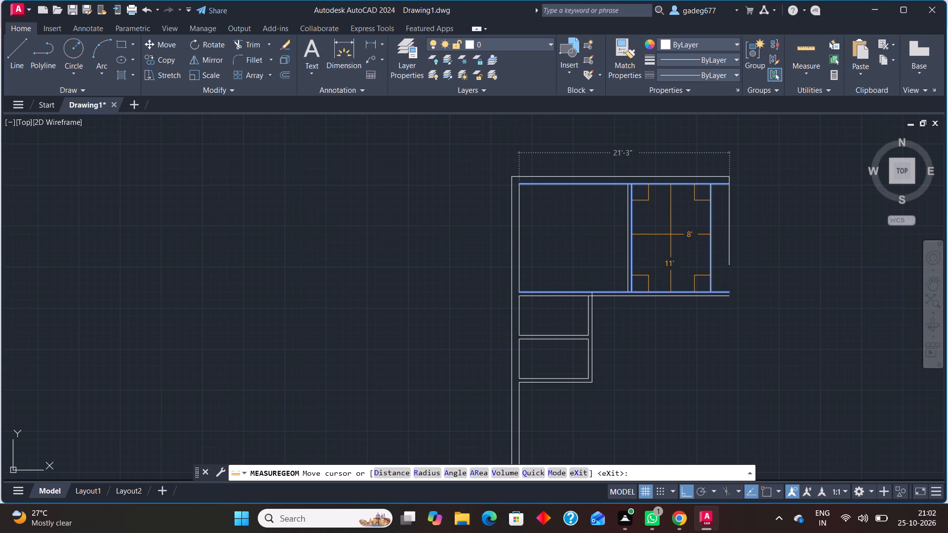
key("Escape")
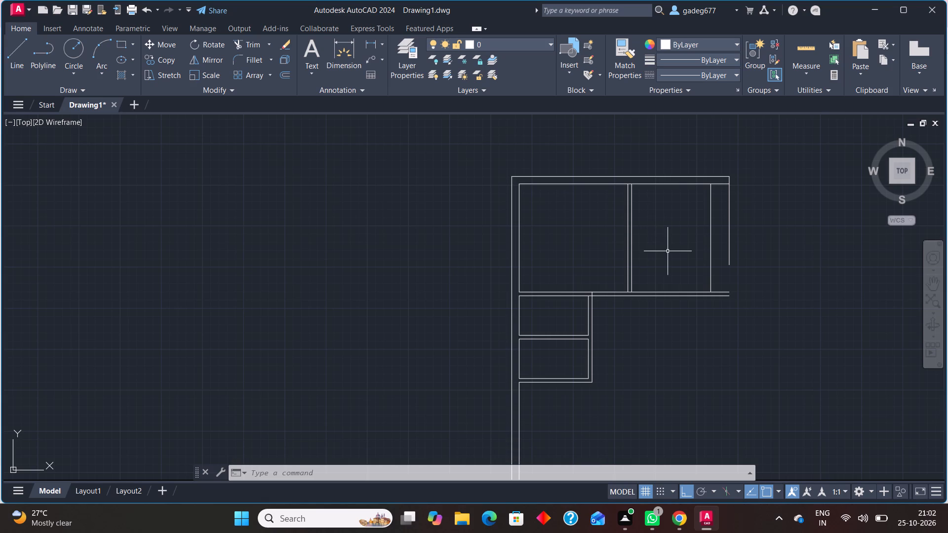
Offset the upper line of the first thin wall, below the two upper rooms, 9' upward.
type("off")
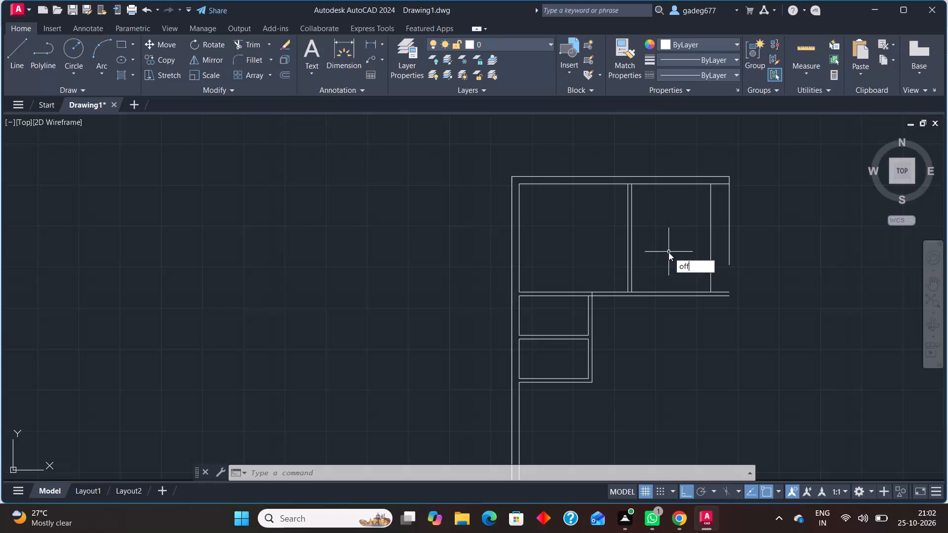
key("Return")
key("Return")
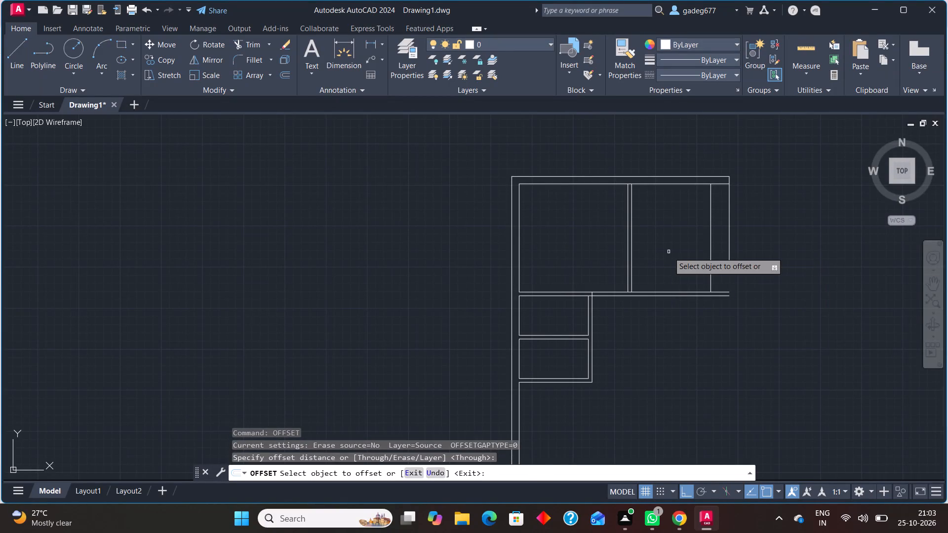
left_click(650, 293)
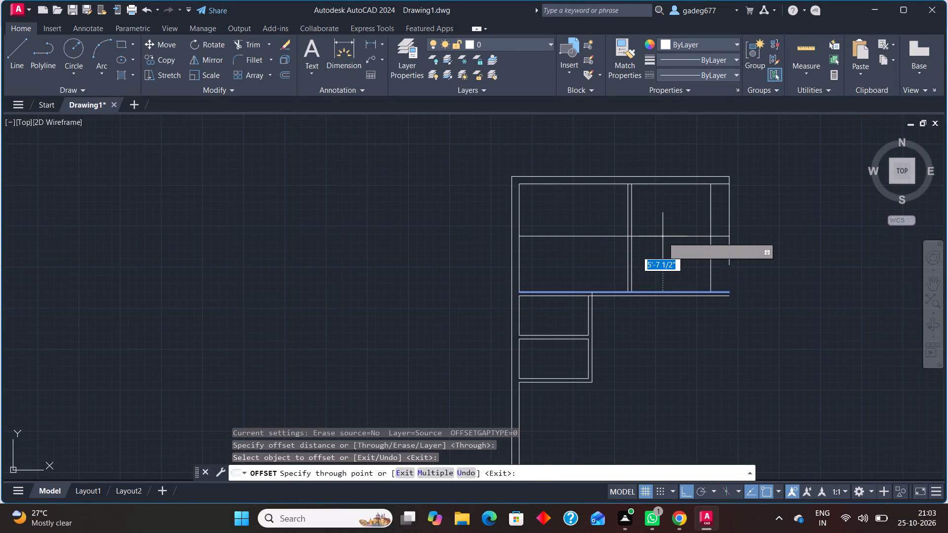
type("9'")
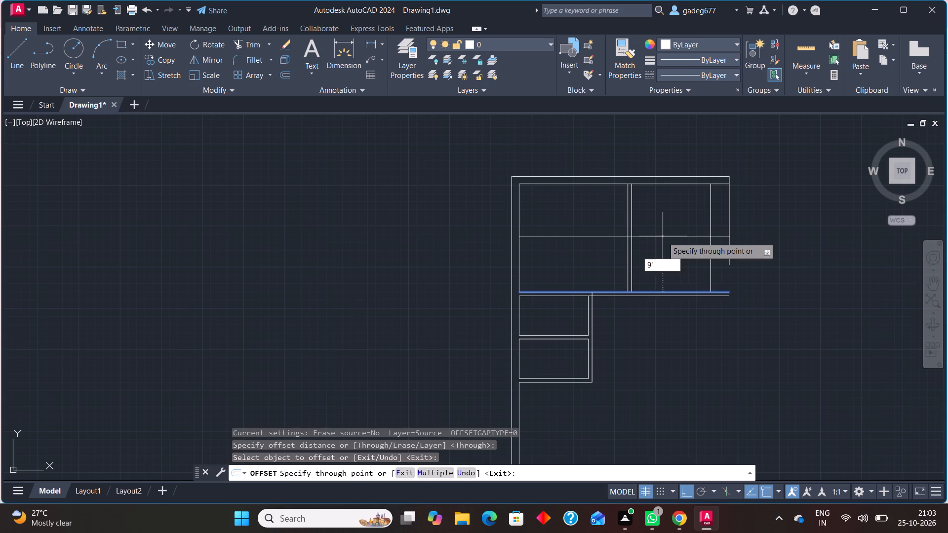
key("Return")
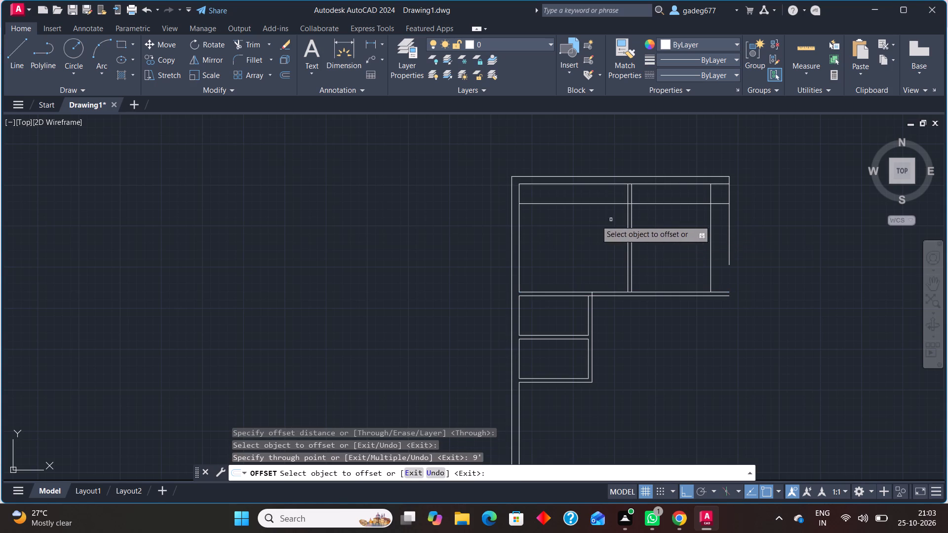
key("Escape")
Shorten the new horizontal line in the upper rooms by stretching its left end to the partition's right line.
left_click(599, 205)
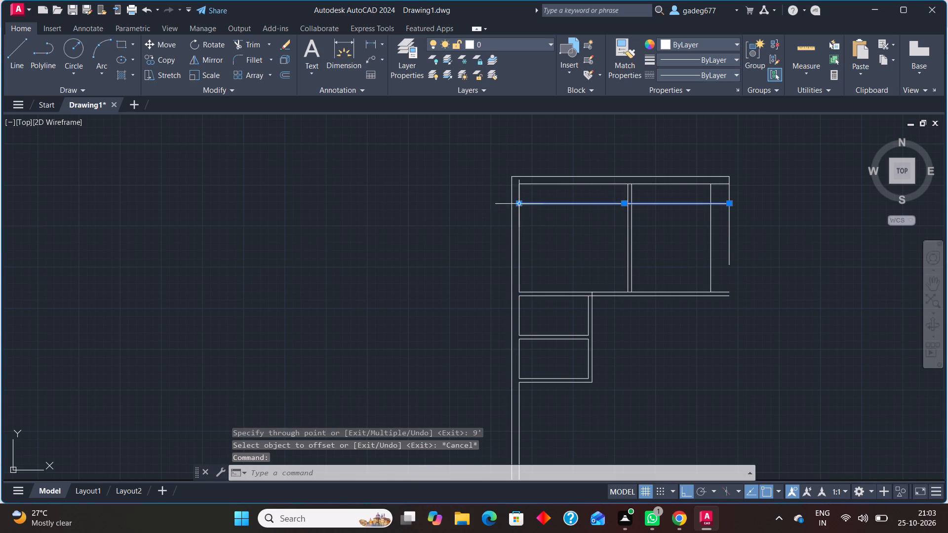
left_click(516, 205)
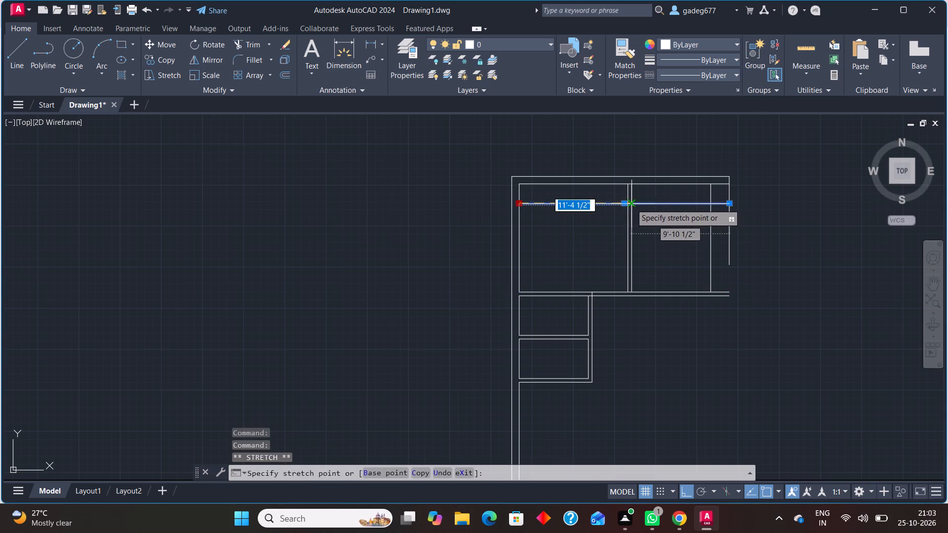
scroll(631, 204, "up", 4)
left_click(616, 200)
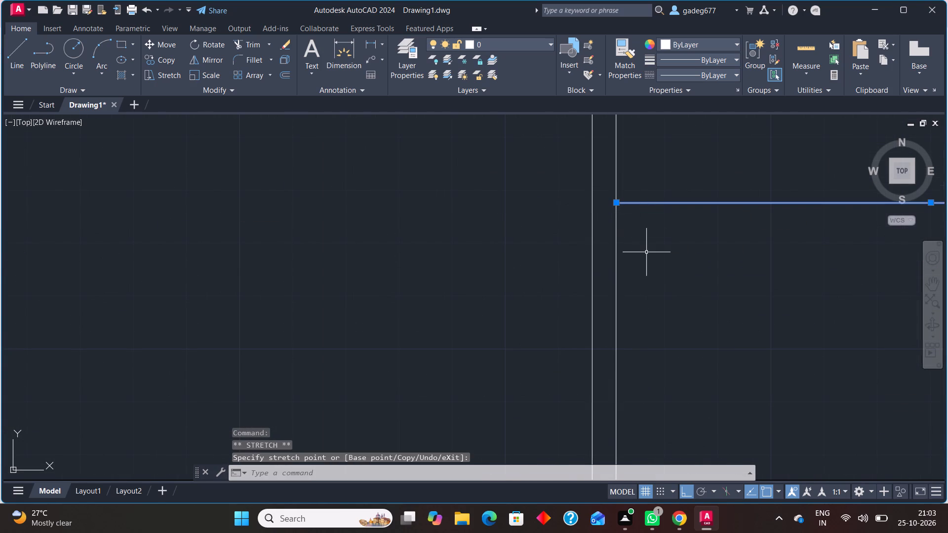
key("Escape")
scroll(644, 263, "down", 3)
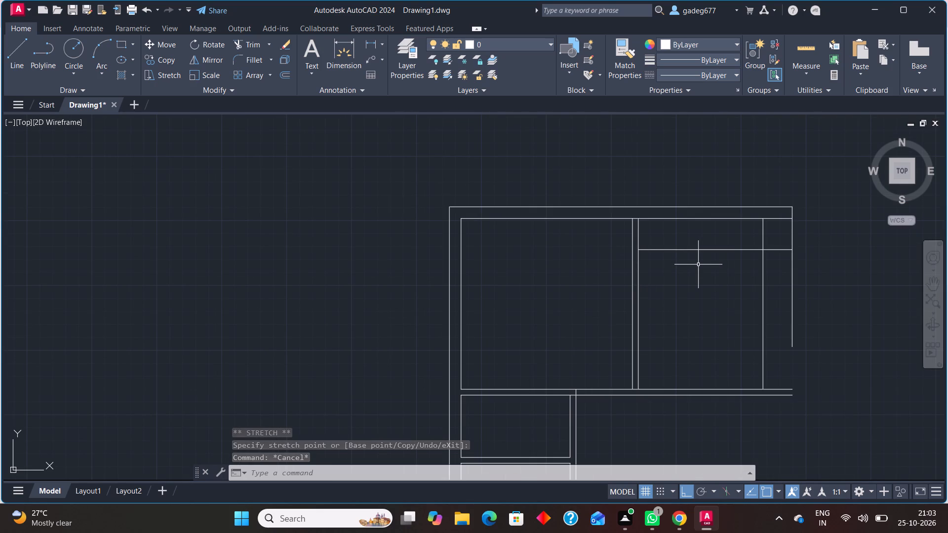
Trim the overhanging ends of the second upper room's top and right lines where they cross at its upper-right corner.
type("tr")
key("Return")
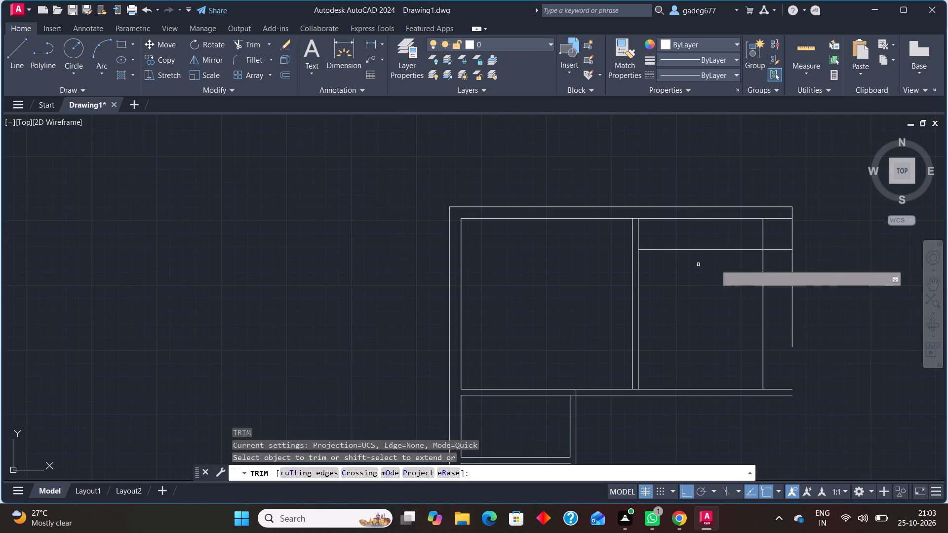
left_click(756, 233)
left_click(784, 259)
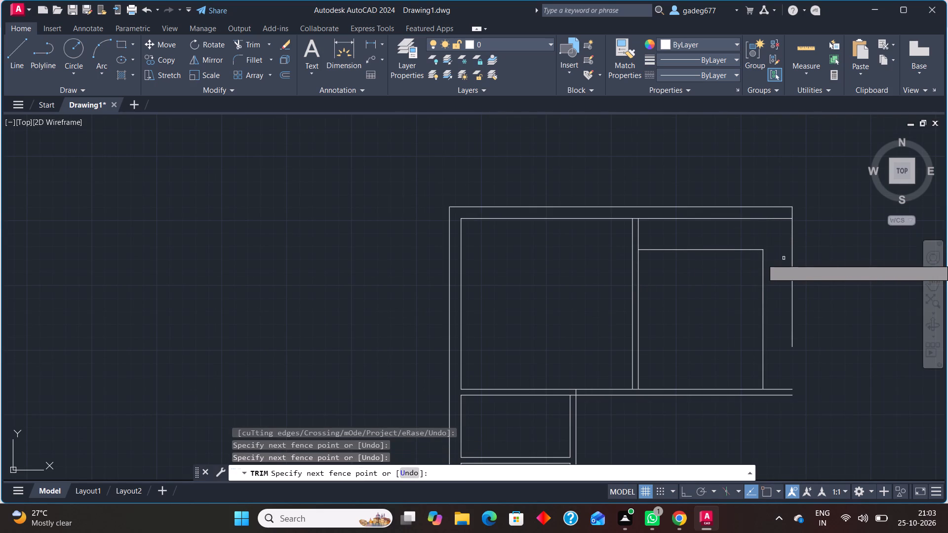
key("Escape")
scroll(779, 262, "down", 1)
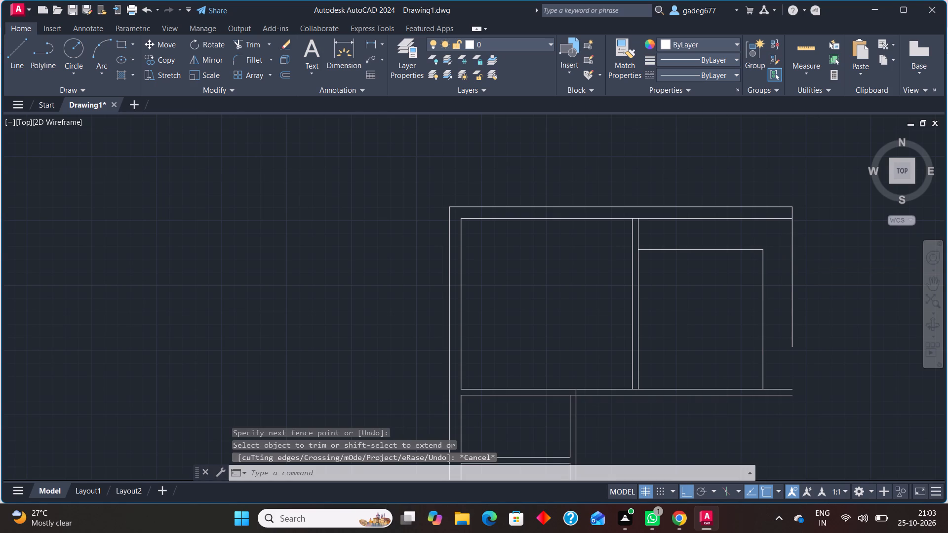
Offset the plan's right outer wall line 9" to the left to form the wall thickness.
scroll(779, 262, "up", 1)
type("off")
key("Return")
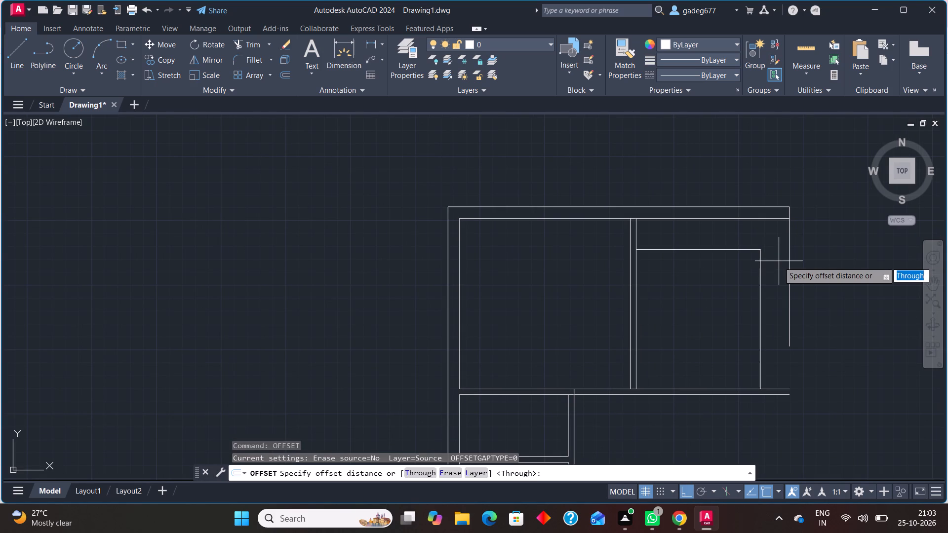
key("Return")
type("9\"")
key("Return")
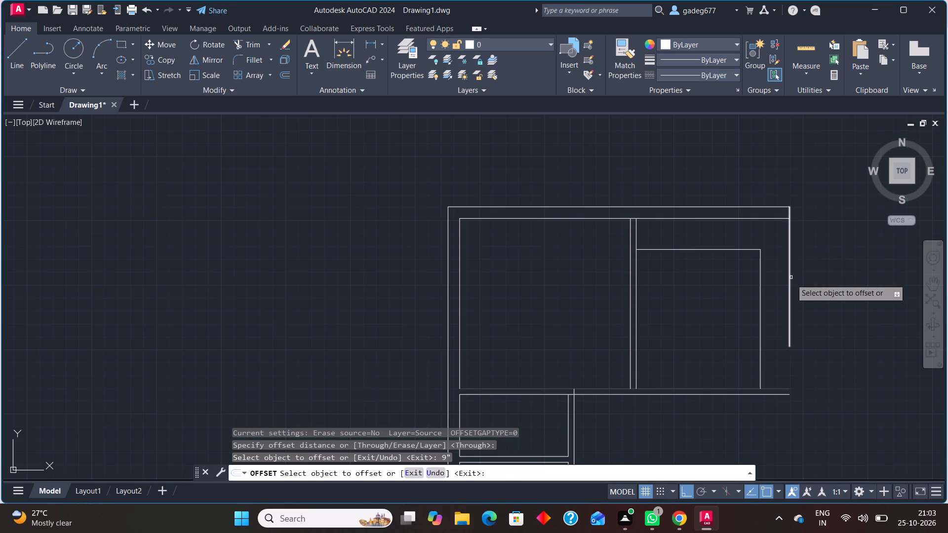
left_click(791, 279)
type("9\"")
key("Return")
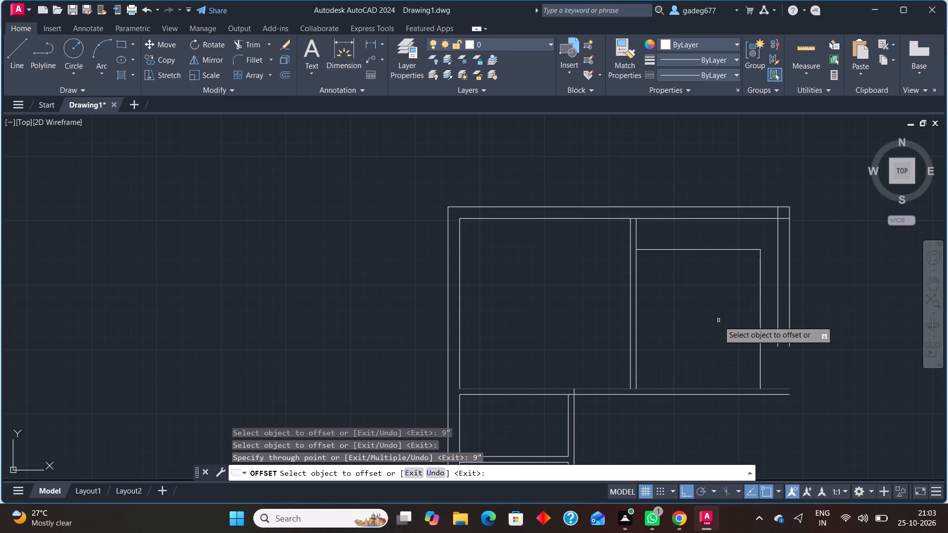
scroll(719, 323, "down", 1)
middle_click_drag(719, 324, 578, 282)
scroll(576, 282, "up", 1)
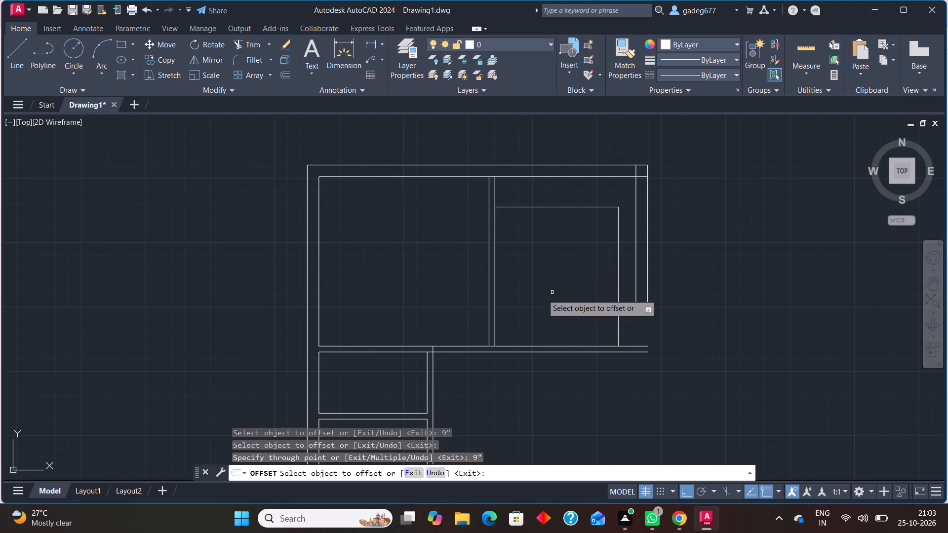
key("Escape")
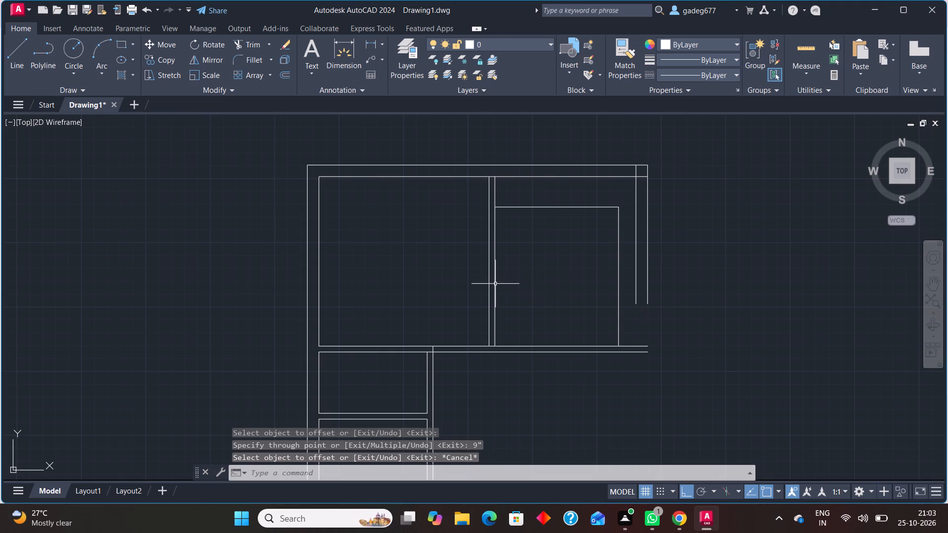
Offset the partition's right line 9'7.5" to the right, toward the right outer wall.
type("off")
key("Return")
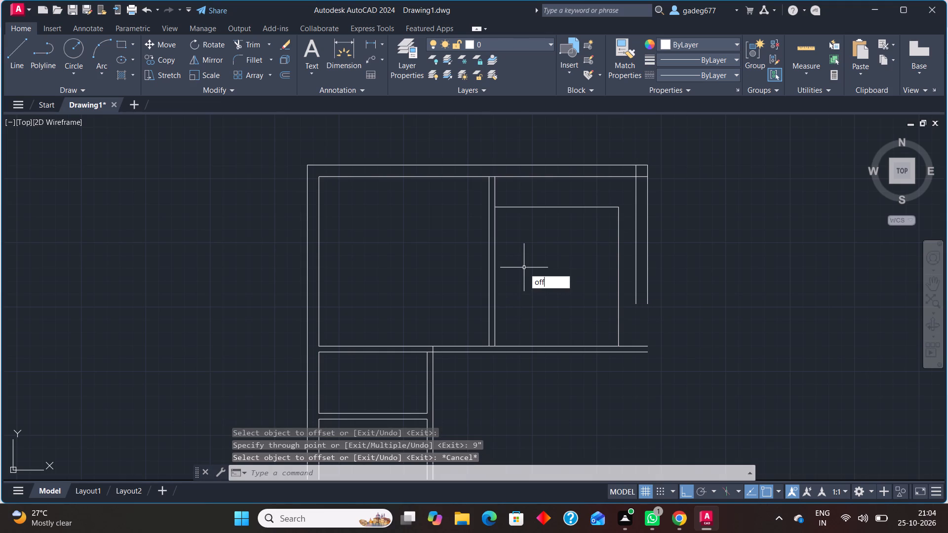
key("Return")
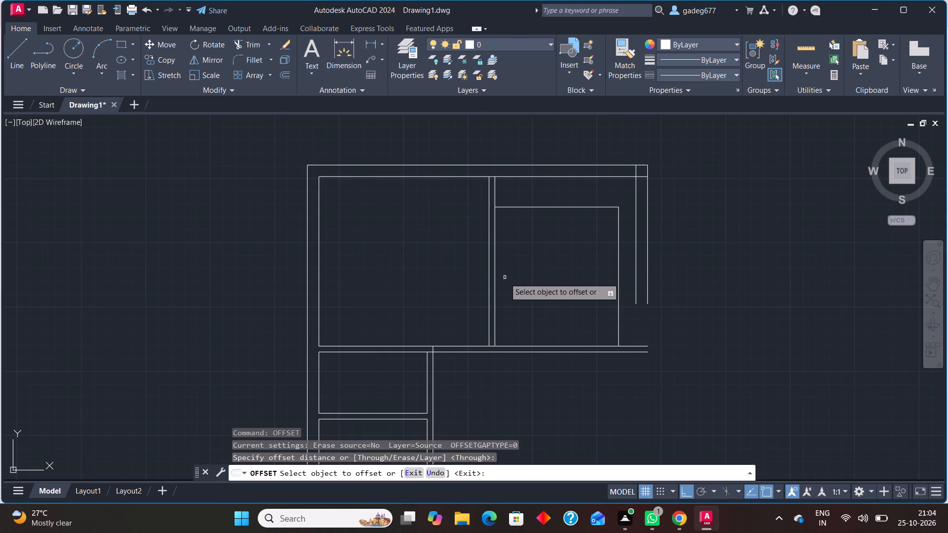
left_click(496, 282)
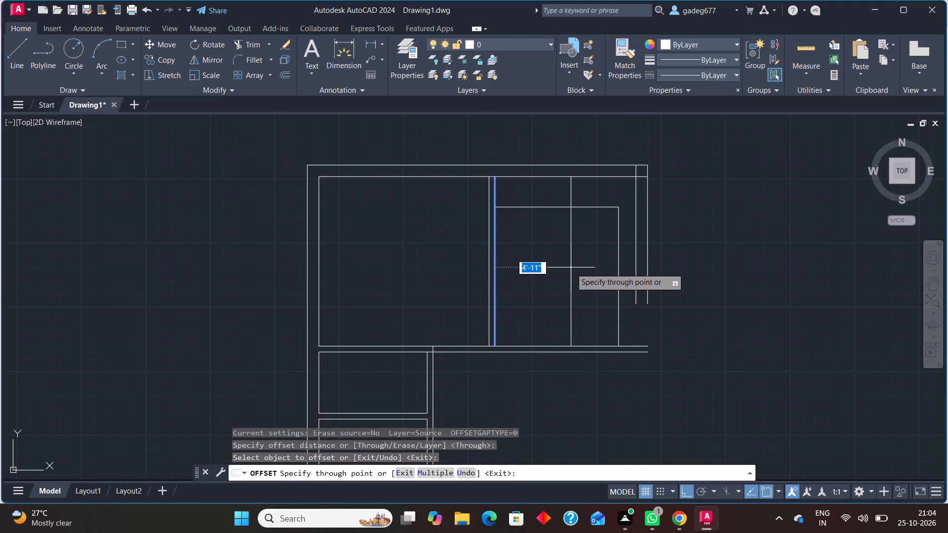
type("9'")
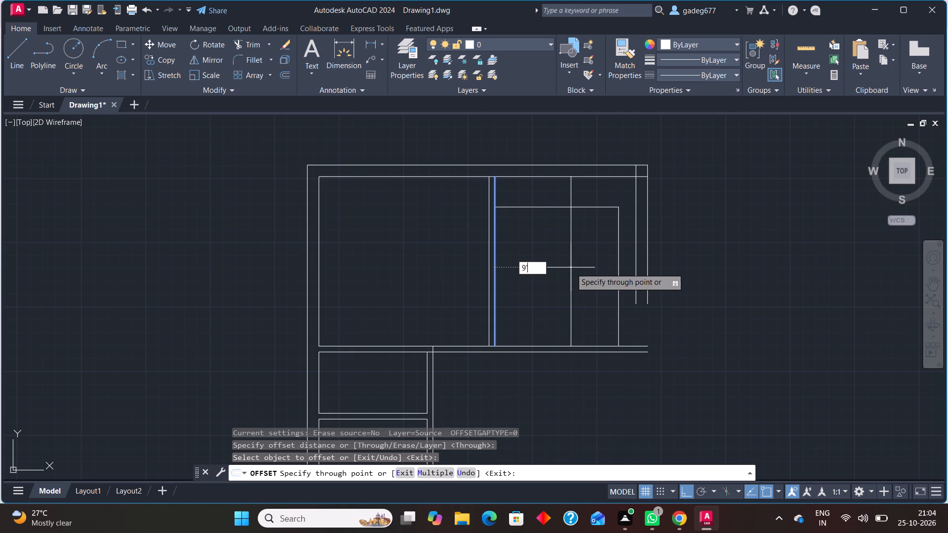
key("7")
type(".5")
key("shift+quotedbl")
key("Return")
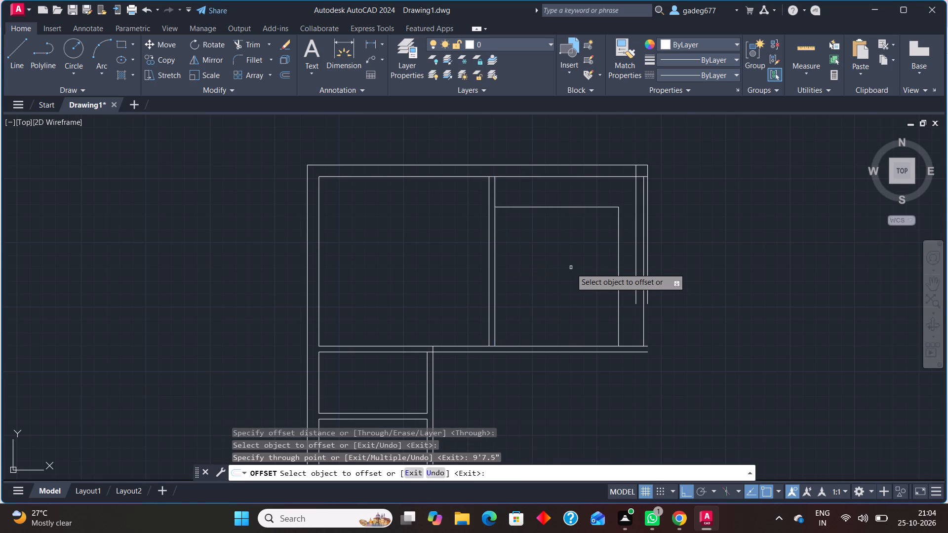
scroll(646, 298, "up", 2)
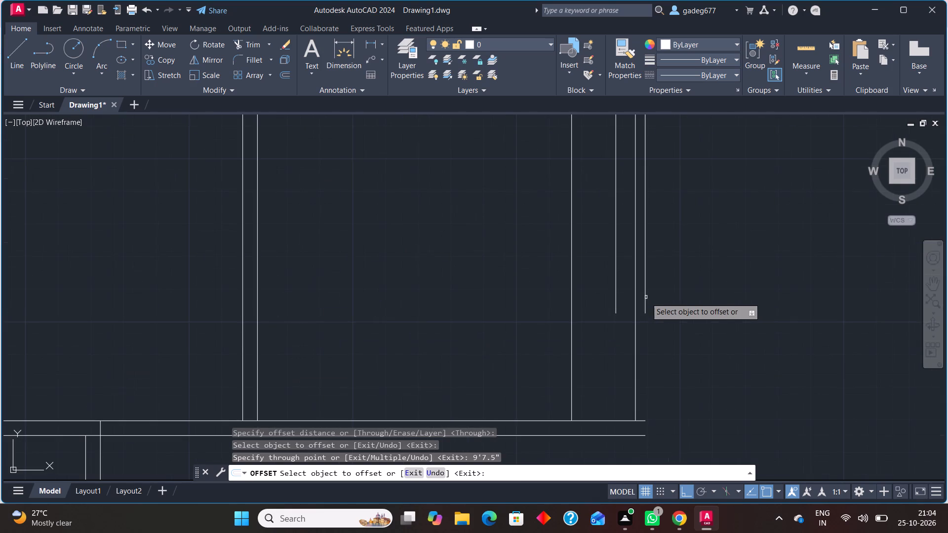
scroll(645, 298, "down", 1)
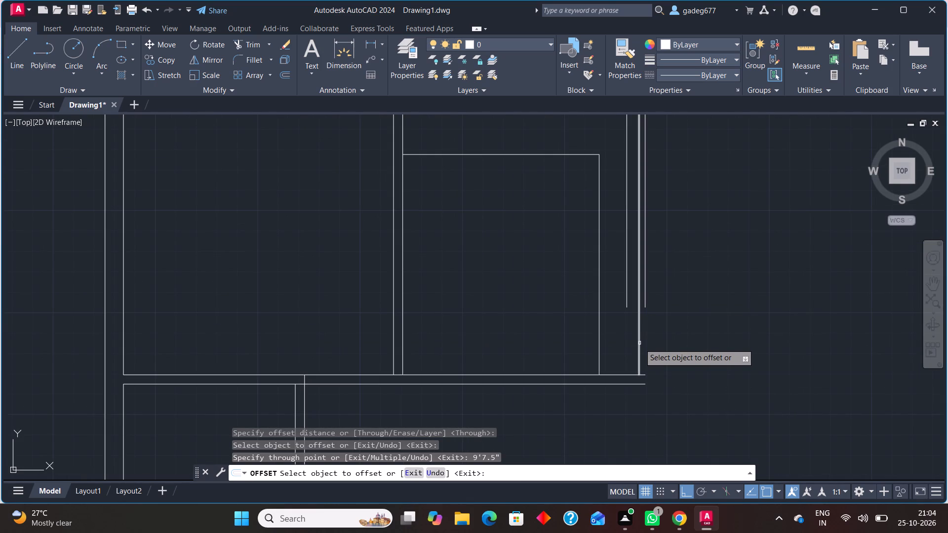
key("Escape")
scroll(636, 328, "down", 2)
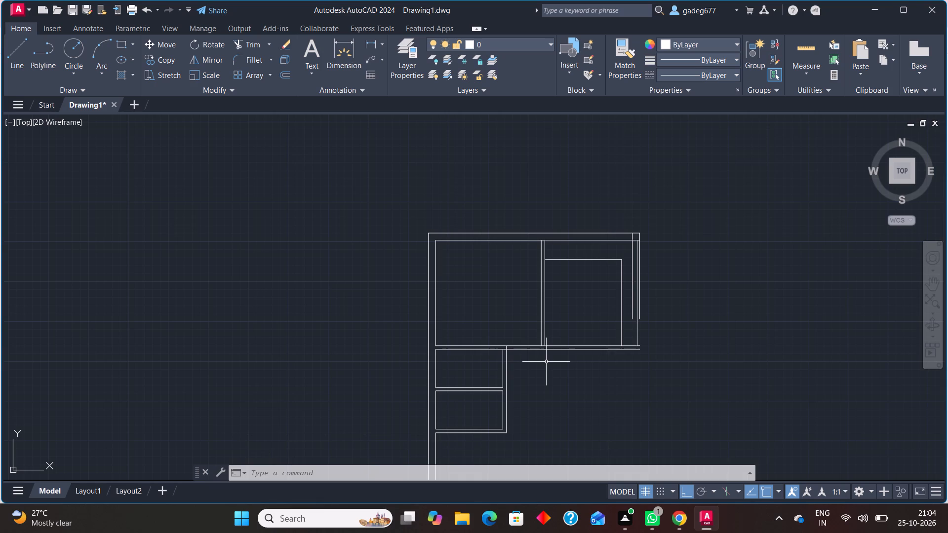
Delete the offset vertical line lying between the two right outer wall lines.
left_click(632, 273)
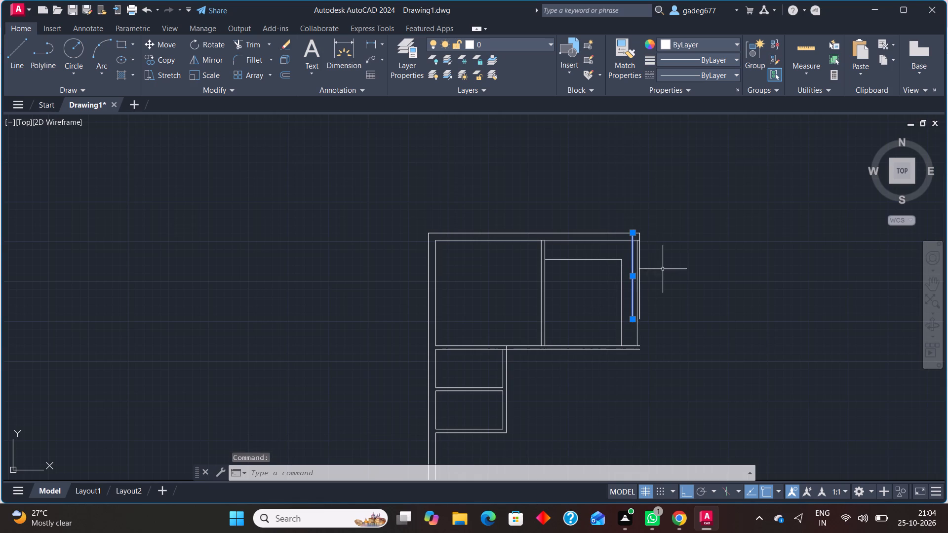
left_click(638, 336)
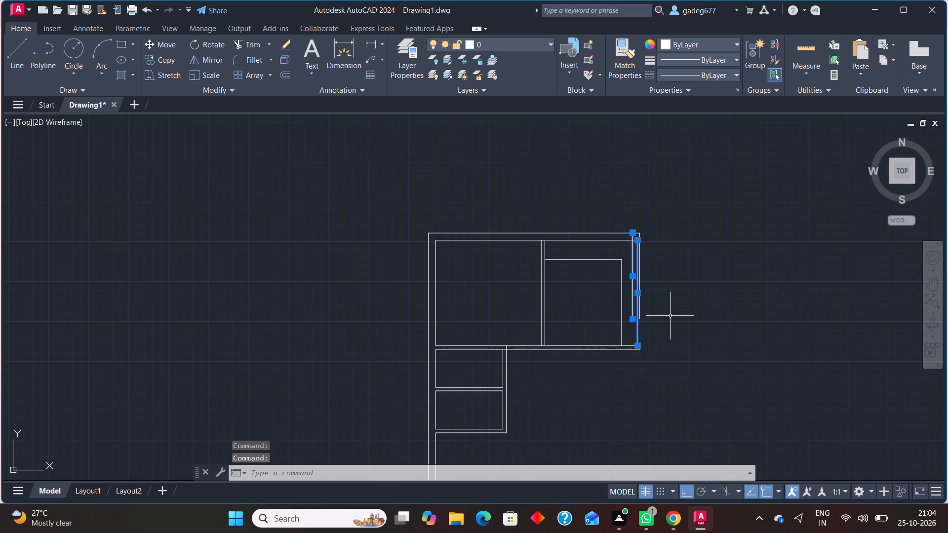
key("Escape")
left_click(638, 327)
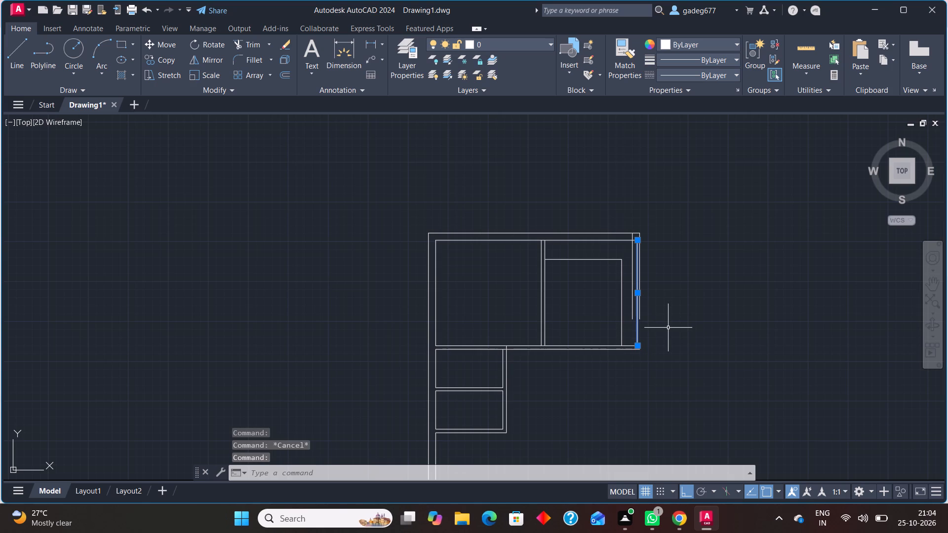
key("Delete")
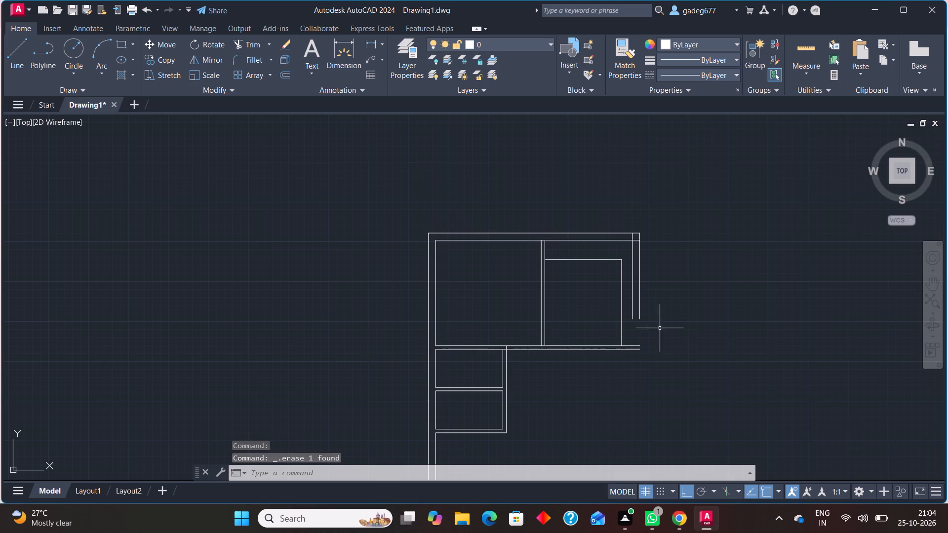
Move the second upper room's right line 1' to the left.
left_click(622, 277)
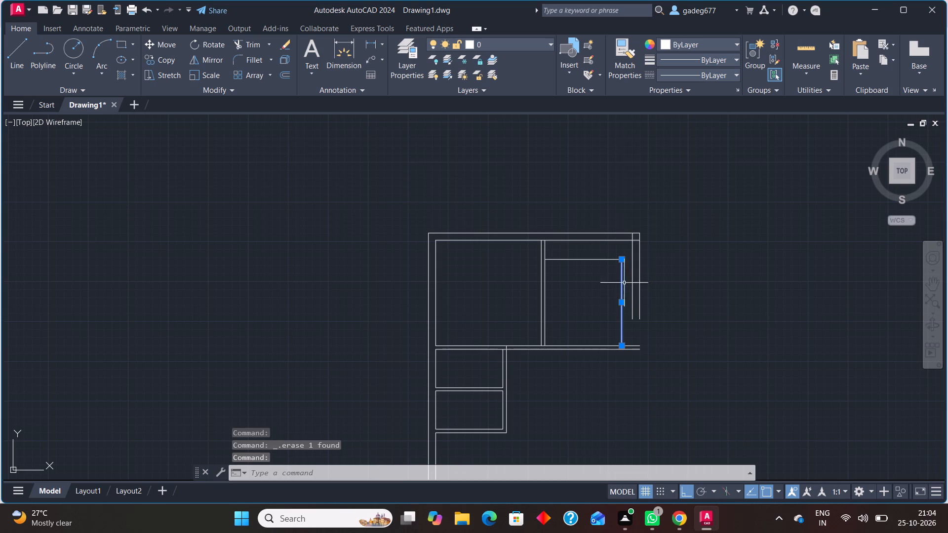
left_click(620, 300)
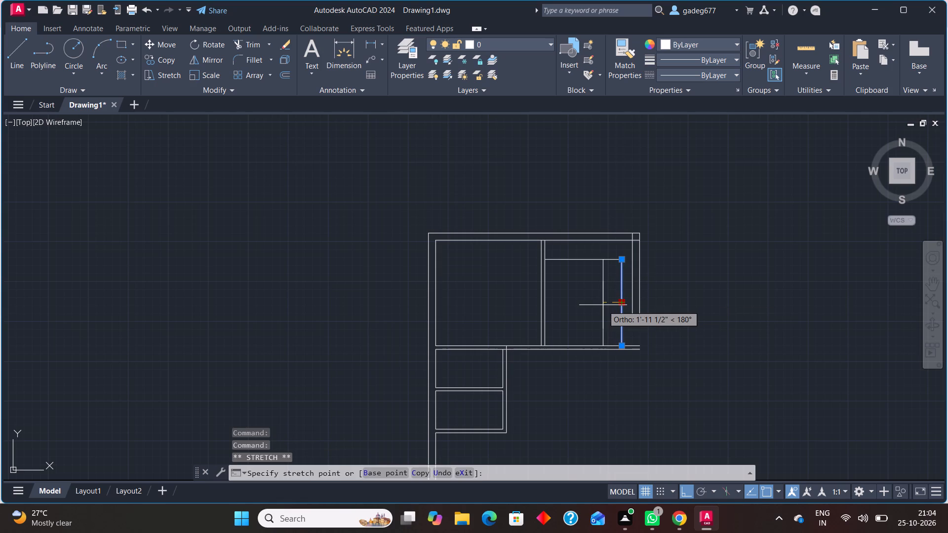
type("1'")
key("Return")
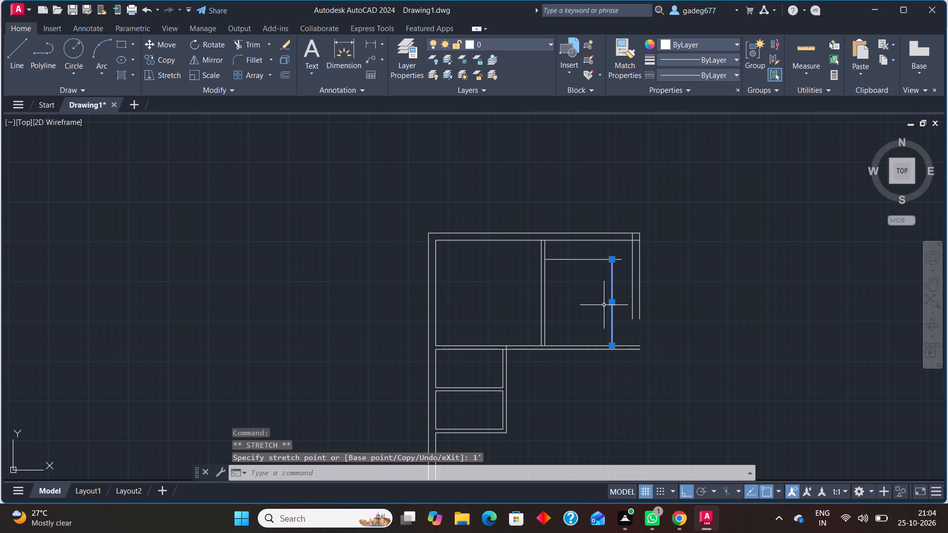
key("Escape")
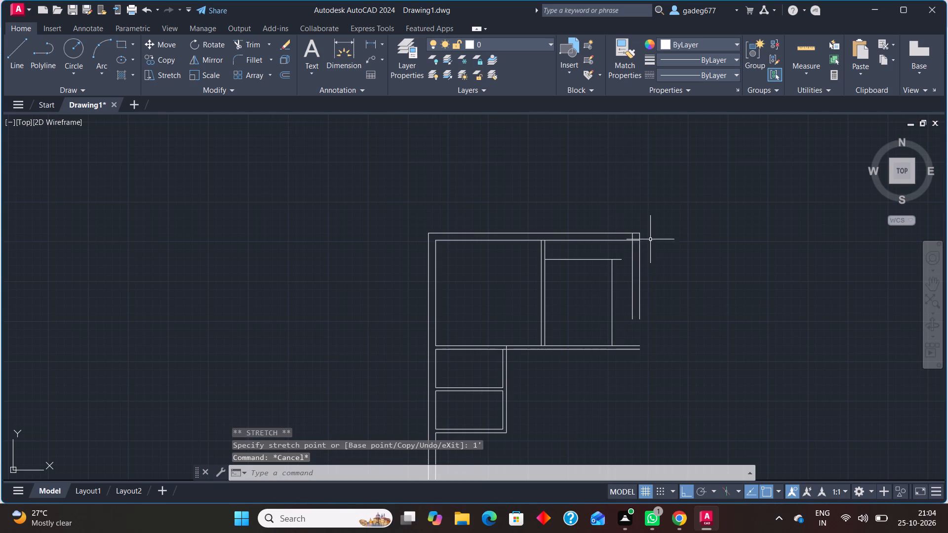
Stretch the lower ends of both right outer wall lines straight down past the plan's bottom wall.
scroll(641, 232, "up", 1)
scroll(641, 242, "down", 3)
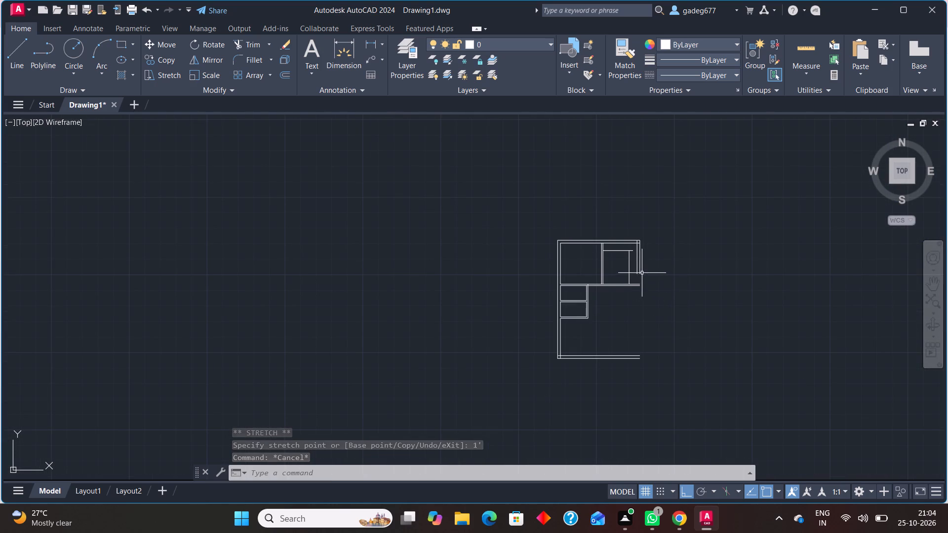
left_click(639, 269)
left_click(640, 277)
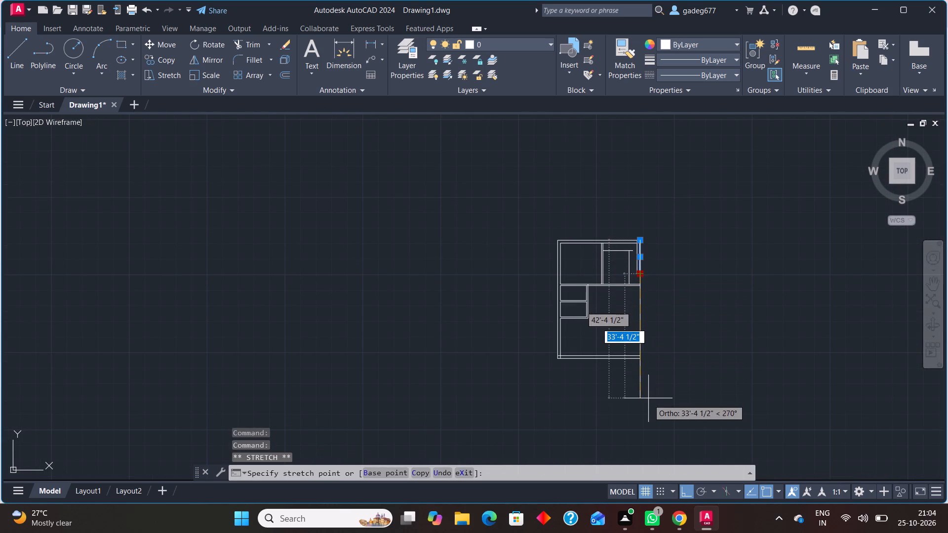
left_click(647, 401)
key("Escape")
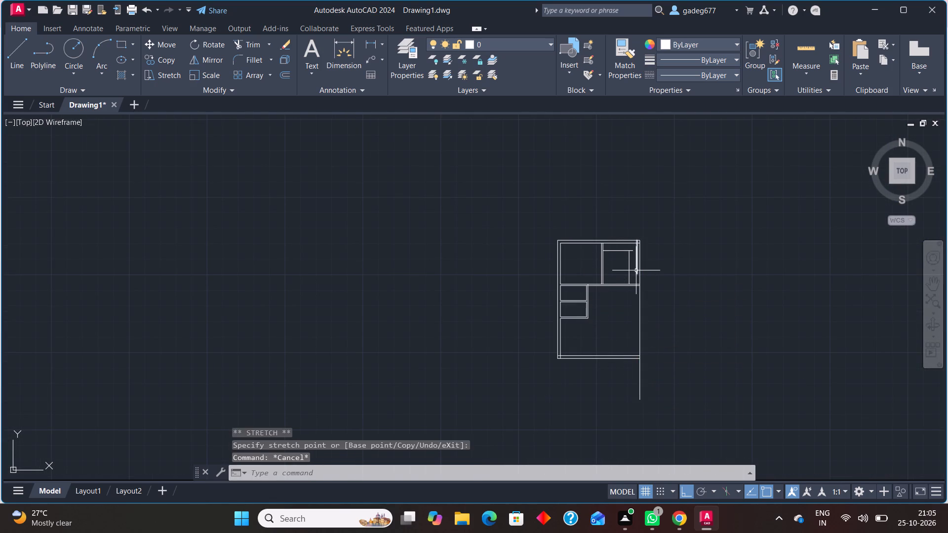
left_click(636, 271)
left_click(637, 274)
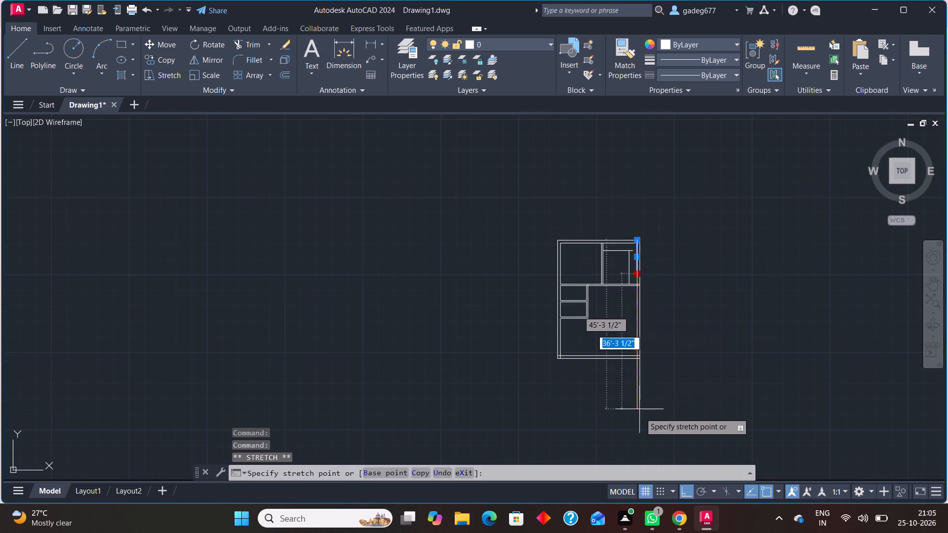
left_click(638, 417)
key("Escape")
scroll(618, 270, "up", 3)
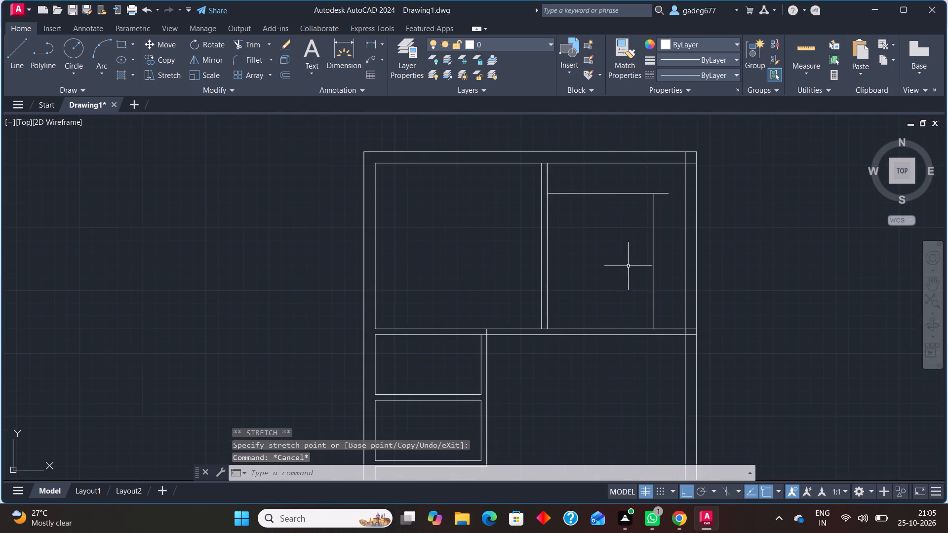
Trim the overhanging right end of the second upper room's top line and the crossing line ends at the outer wall's top-right corner.
type("tr")
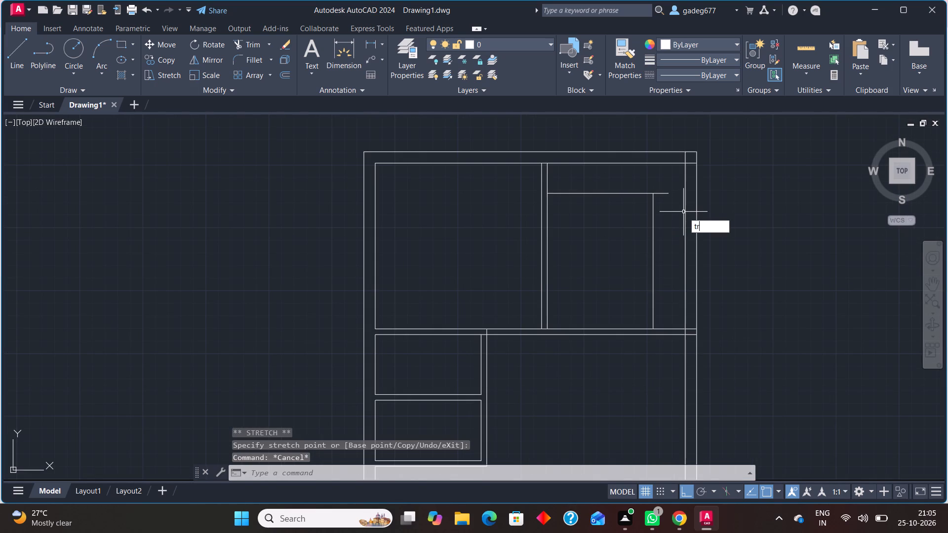
key("Return")
left_click(661, 194)
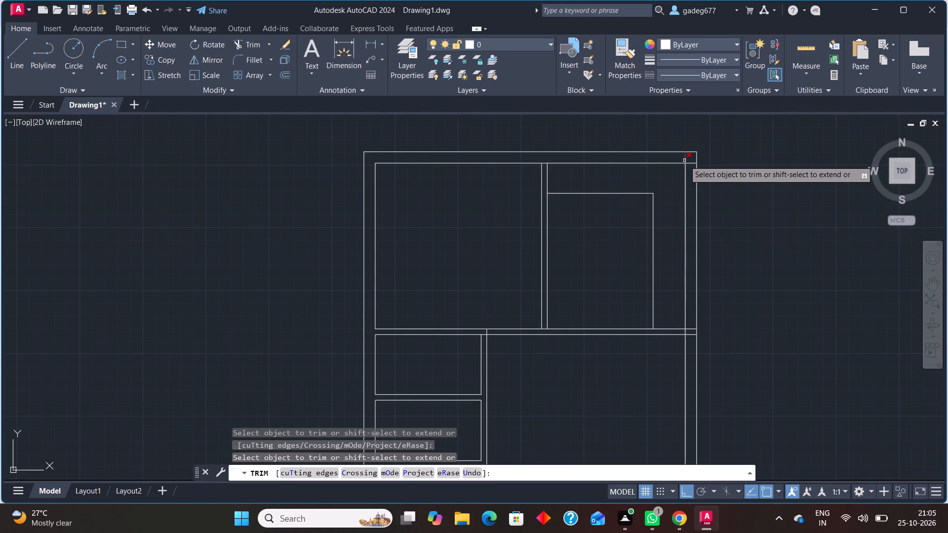
left_click(685, 160)
left_click(690, 164)
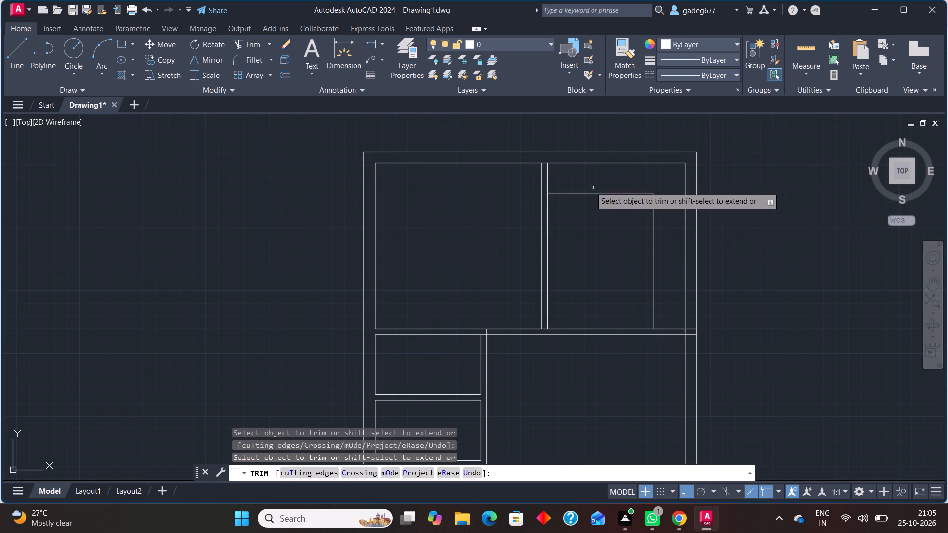
Trim the wall lines crossing the junctions at the upper partition's top and at the small rooms' right wall below the horizontal wall.
scroll(551, 166, "up", 2)
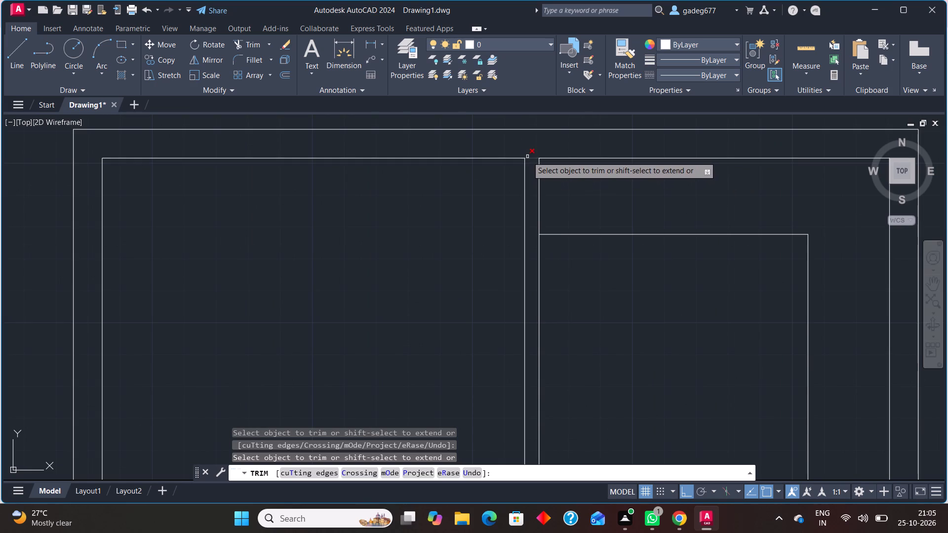
left_click(527, 156)
scroll(578, 180, "down", 3)
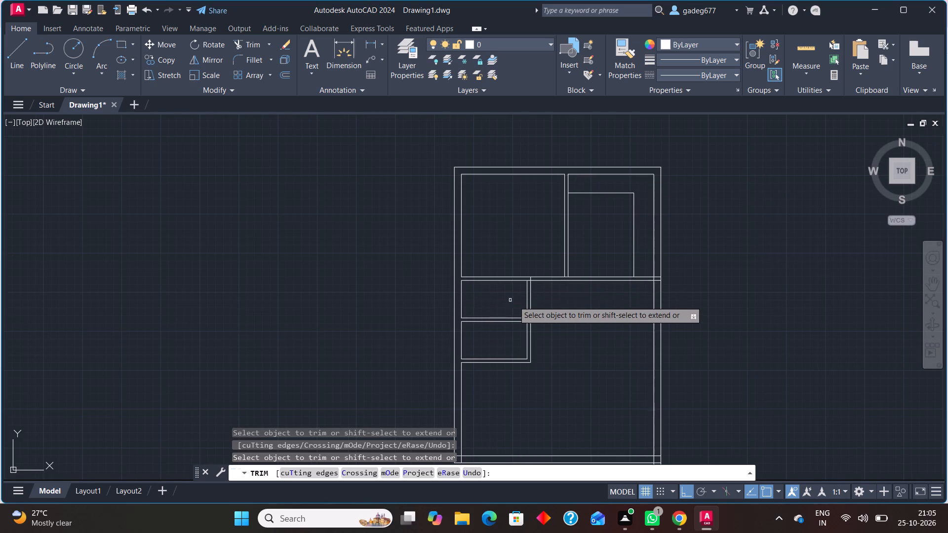
scroll(526, 280, "up", 4)
left_click(528, 282)
scroll(560, 330, "down", 3)
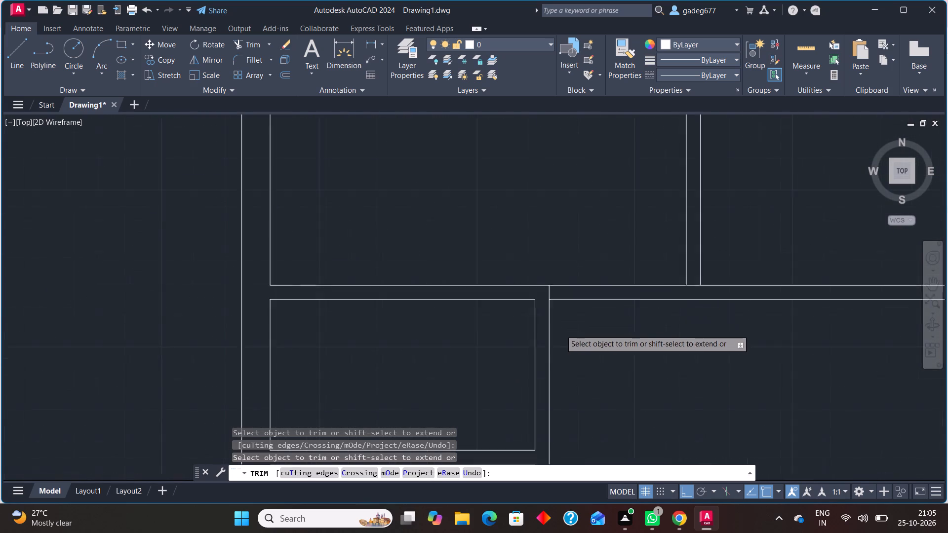
scroll(582, 380, "down", 1)
middle_click_drag(606, 377, 606, 377)
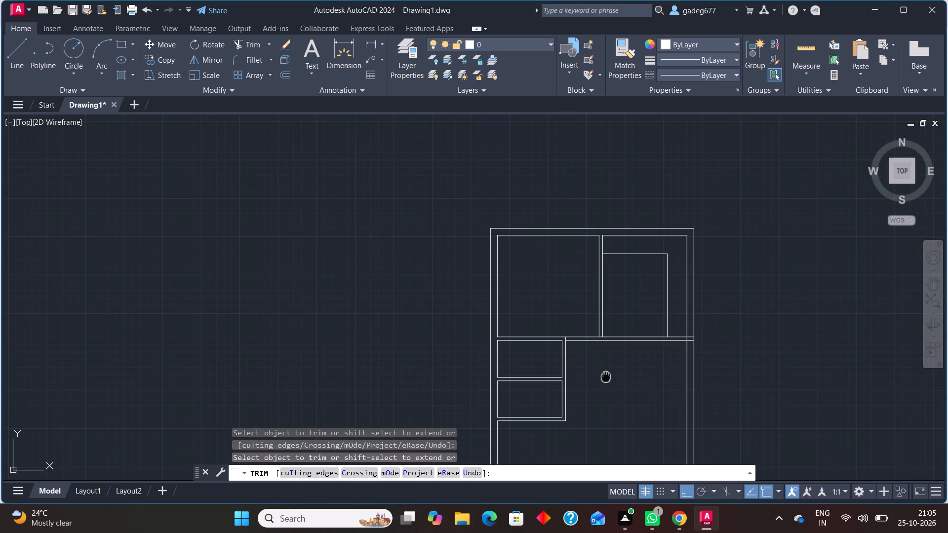
Trim the junction where the middle horizontal wall meets the right outer wall, removing the ends between the outer wall lines.
middle_click_drag(606, 377, 444, 354)
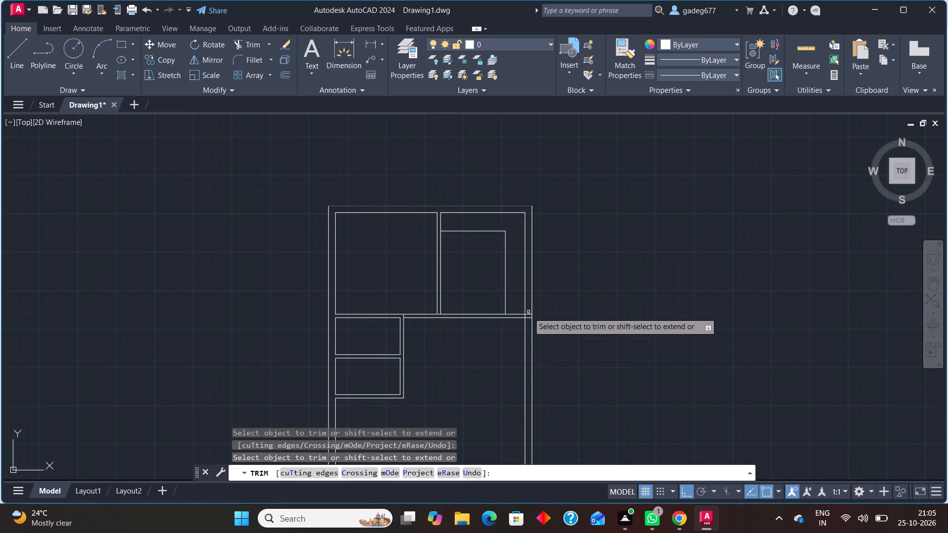
scroll(528, 312, "up", 3)
left_click(519, 312)
left_click(514, 360)
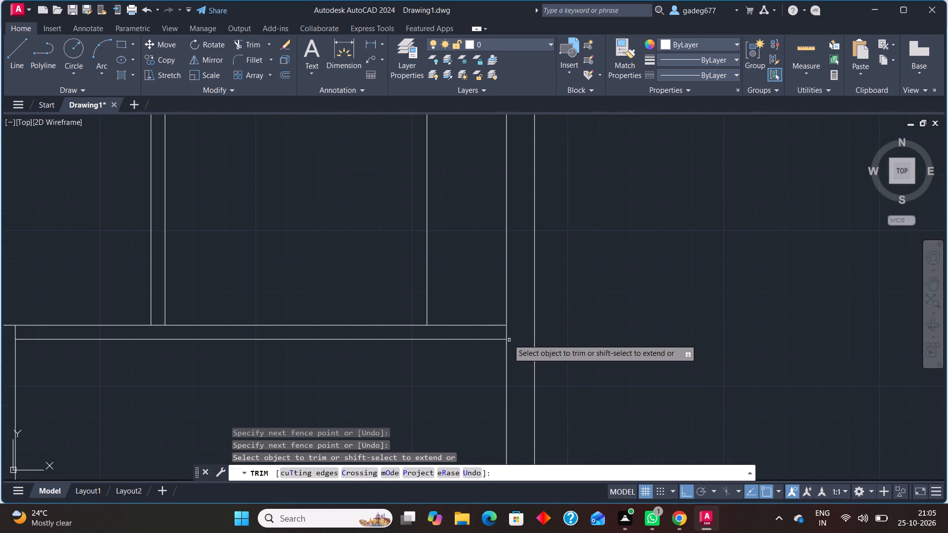
left_click(505, 336)
scroll(516, 338, "down", 1)
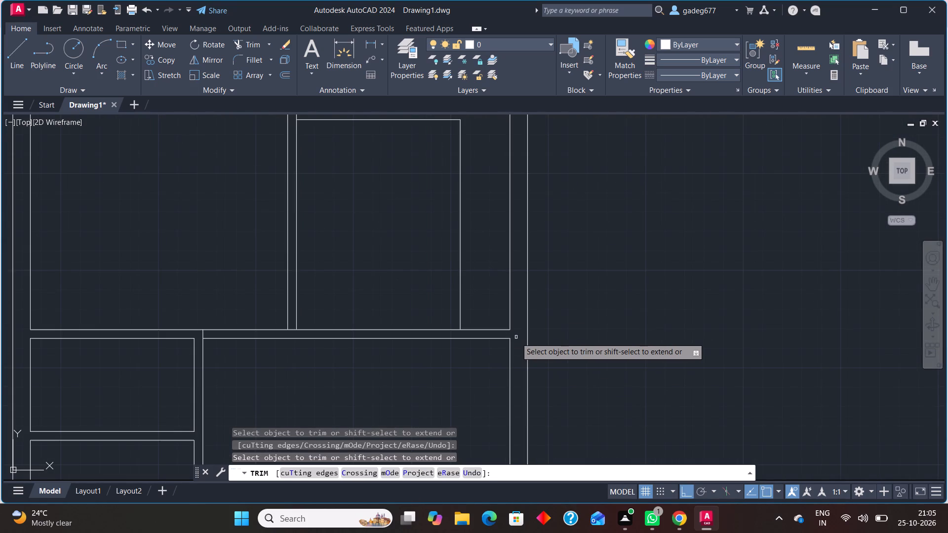
key("Escape")
Offset the middle horizontal wall's lower line 13' down, and offset the new line 4.5" further down for the partition thickness.
scroll(447, 358, "down", 2)
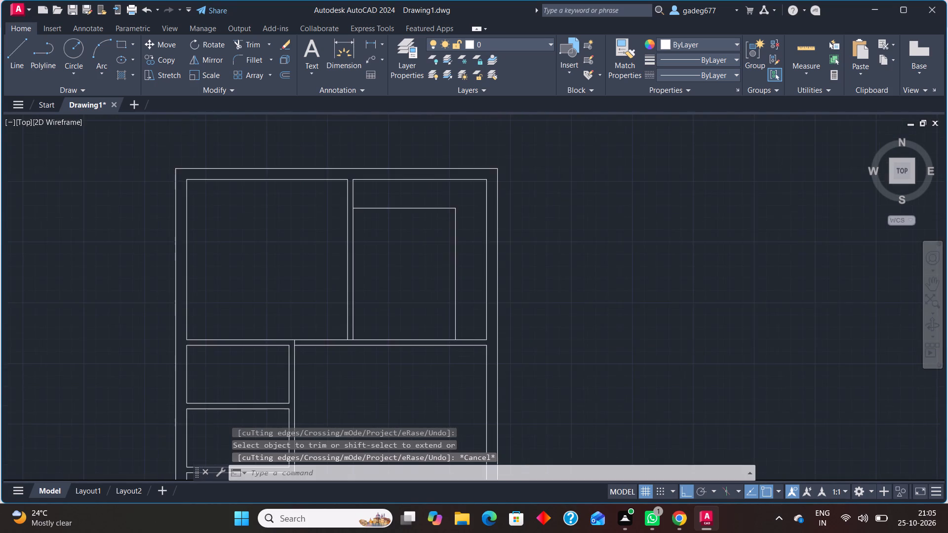
middle_click_drag(449, 367, 486, 248)
type("off")
key("Return")
key("Return")
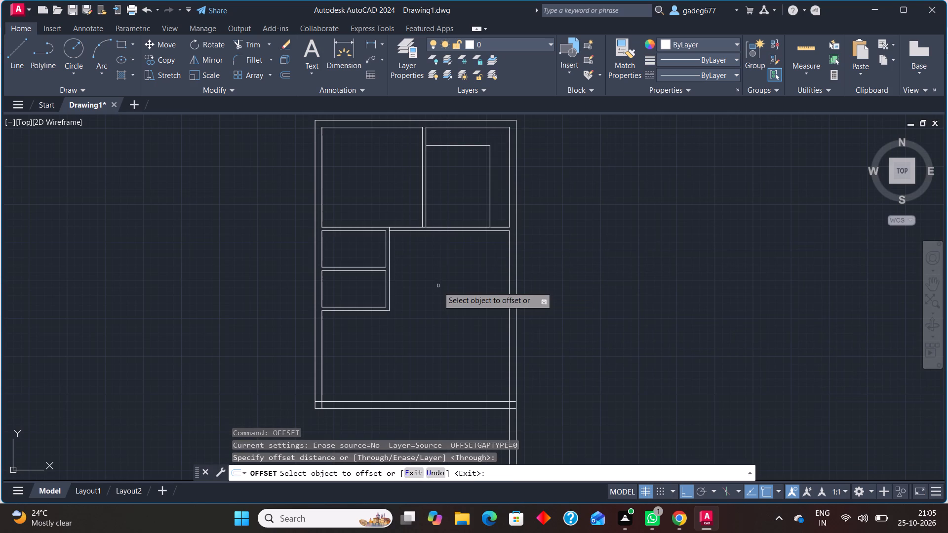
left_click(446, 231)
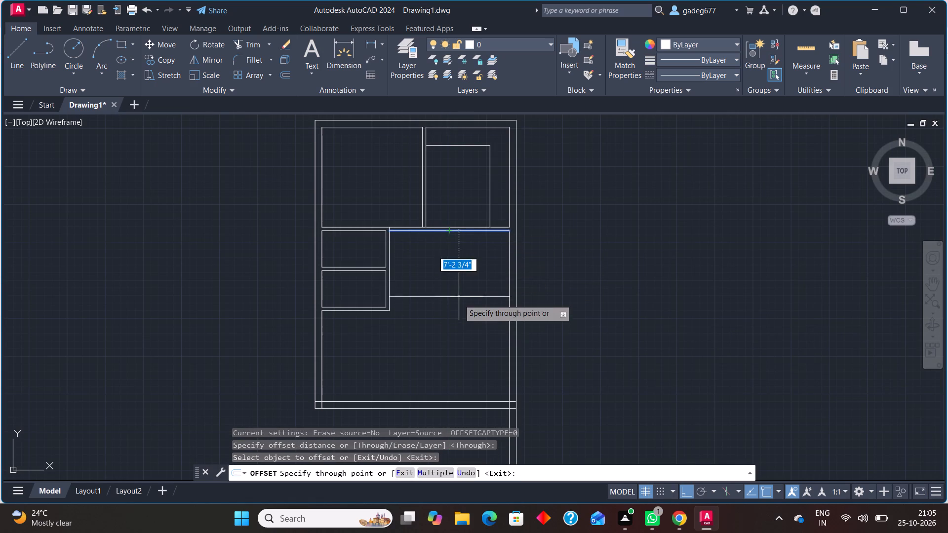
type("13'")
key("Return")
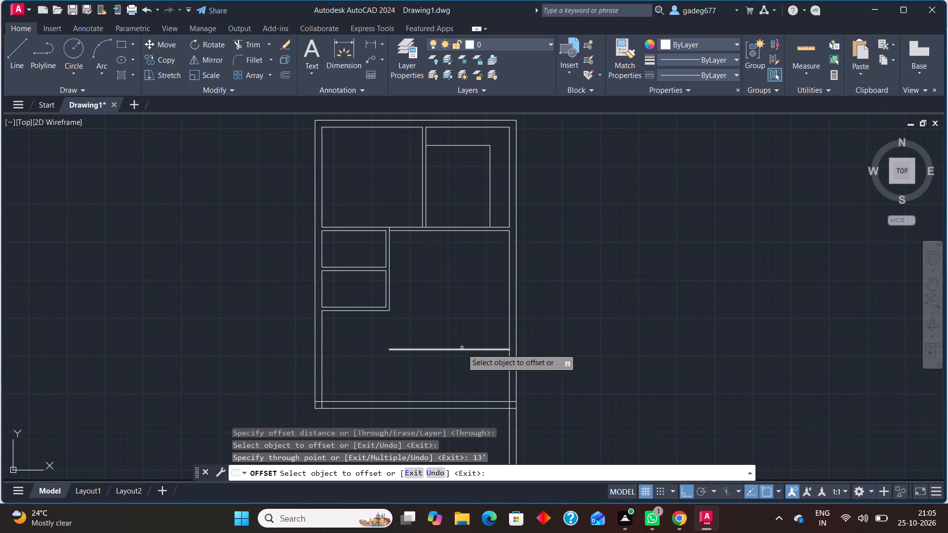
left_click(462, 348)
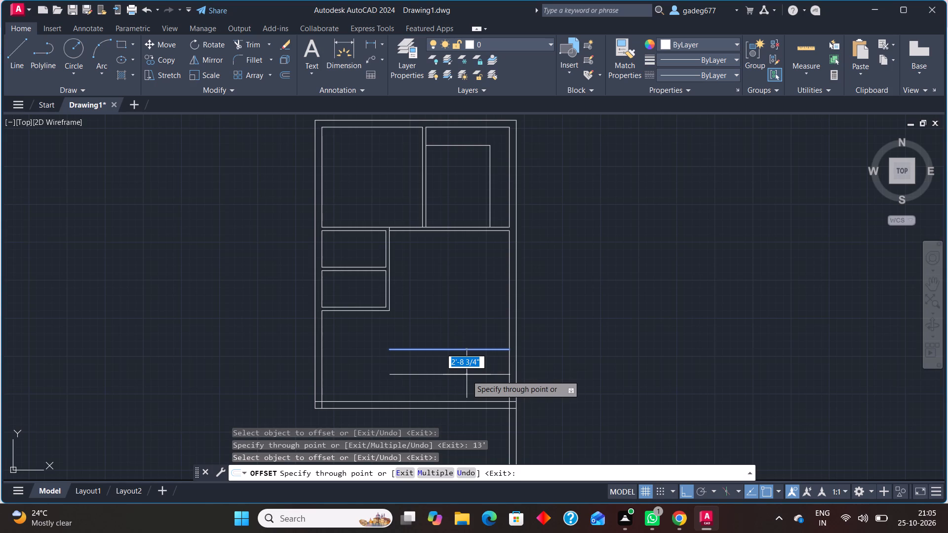
type("4.5")
key("shift+quotedbl")
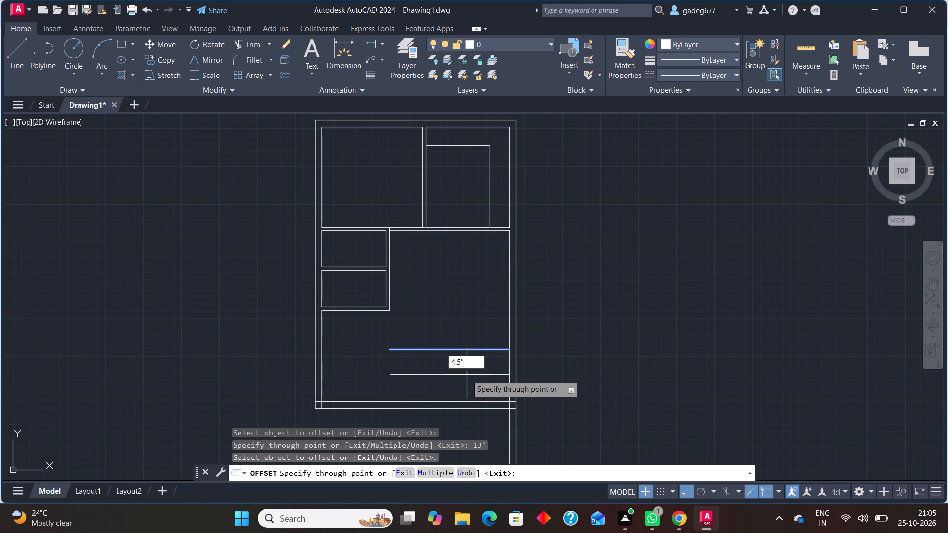
key("Return")
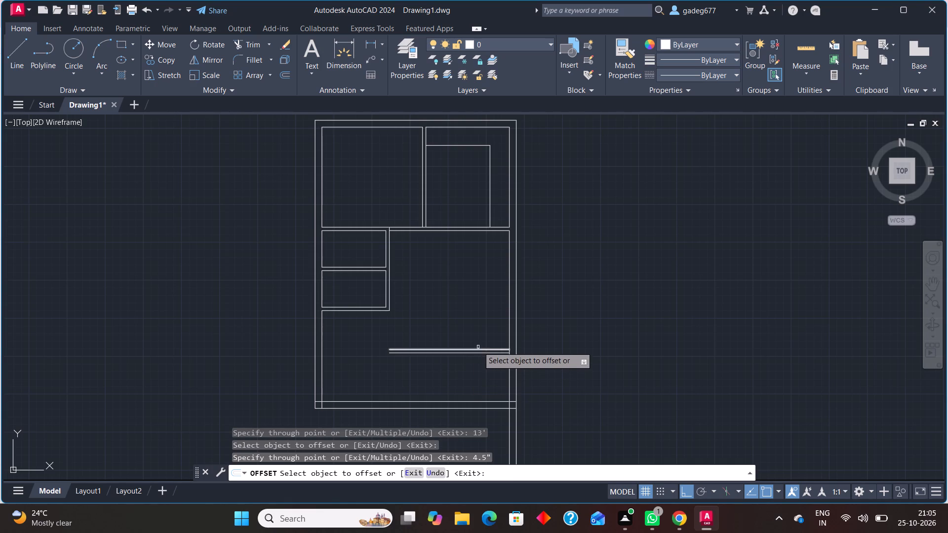
Offset the new partition's lower line 10' down, and offset the resulting line 9" further down for the wall thickness.
left_click(476, 354)
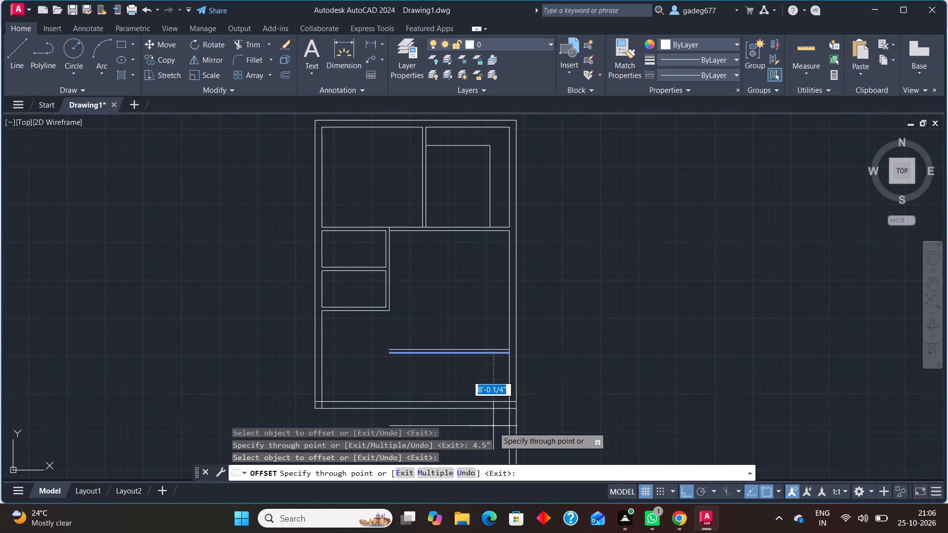
type("10'")
key("Return")
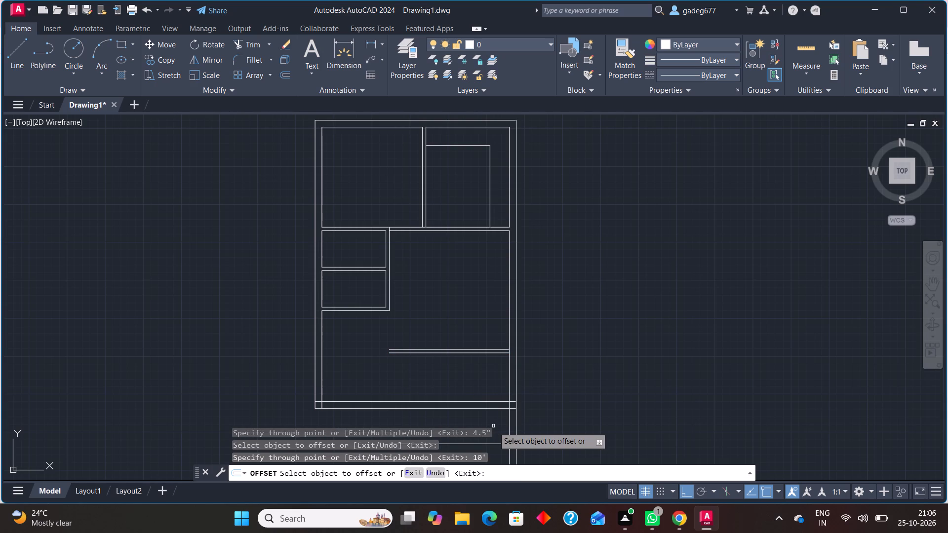
middle_click_drag(554, 403, 513, 207)
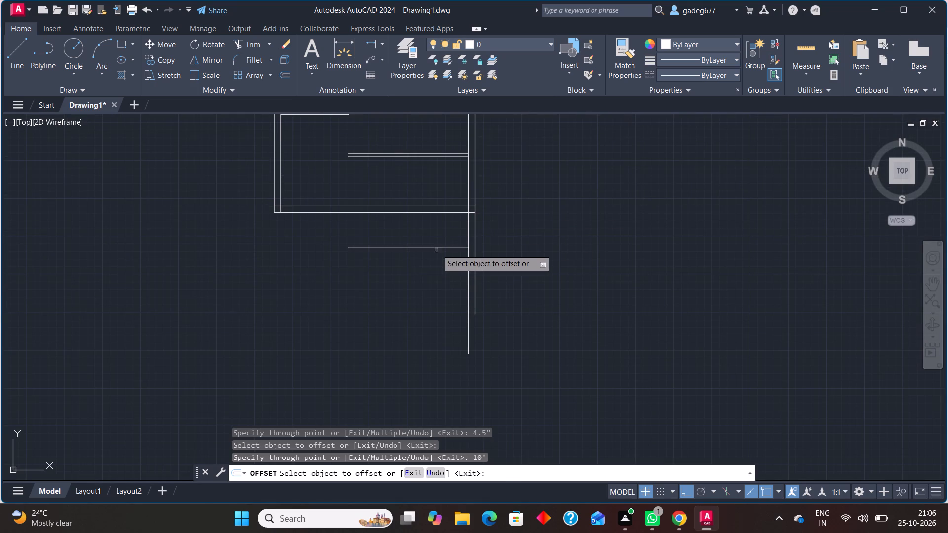
left_click(437, 249)
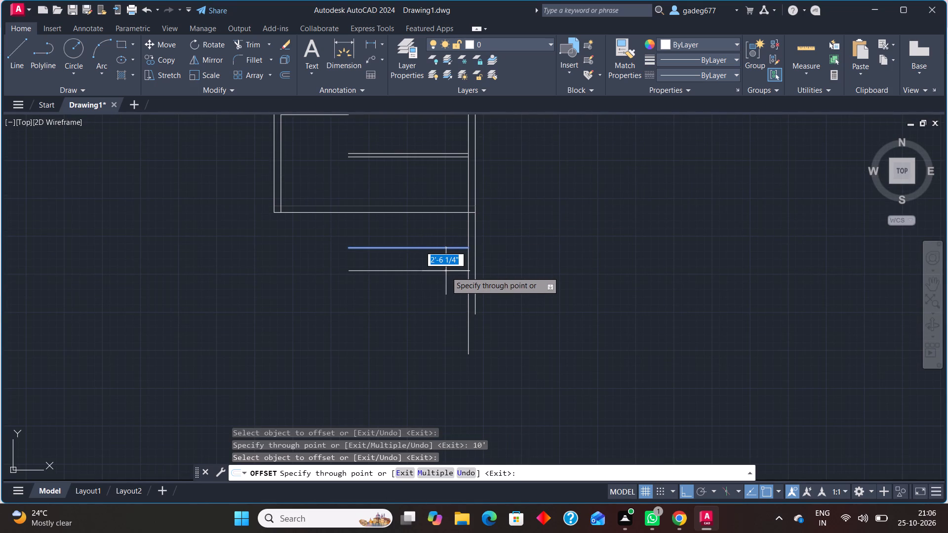
type("9\"")
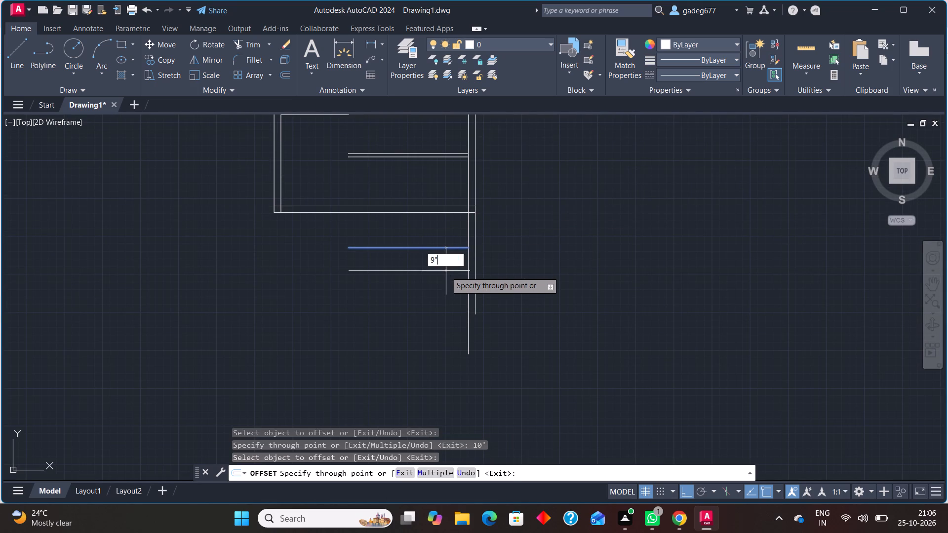
key("Return")
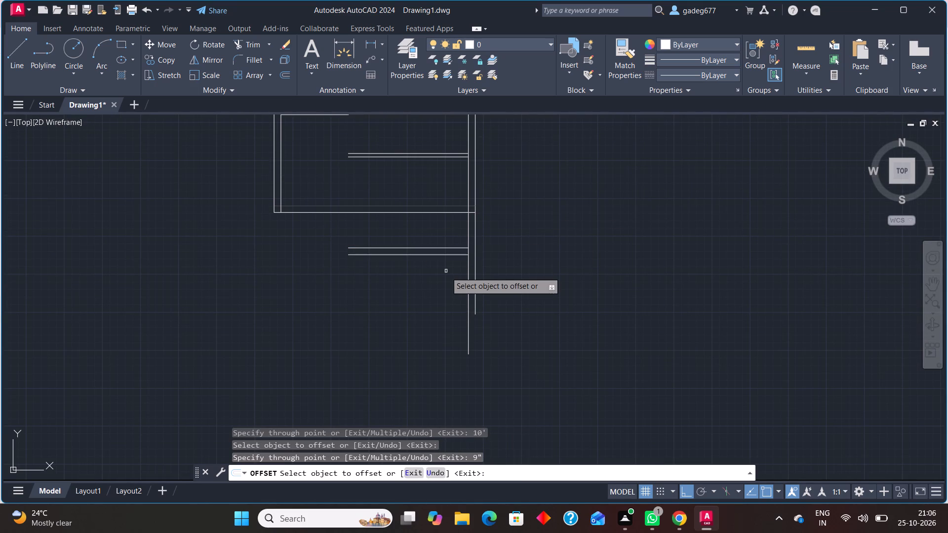
Offset the right outer wall's inner line 6' to the left, and offset the new line 4.5" further left.
left_click(469, 228)
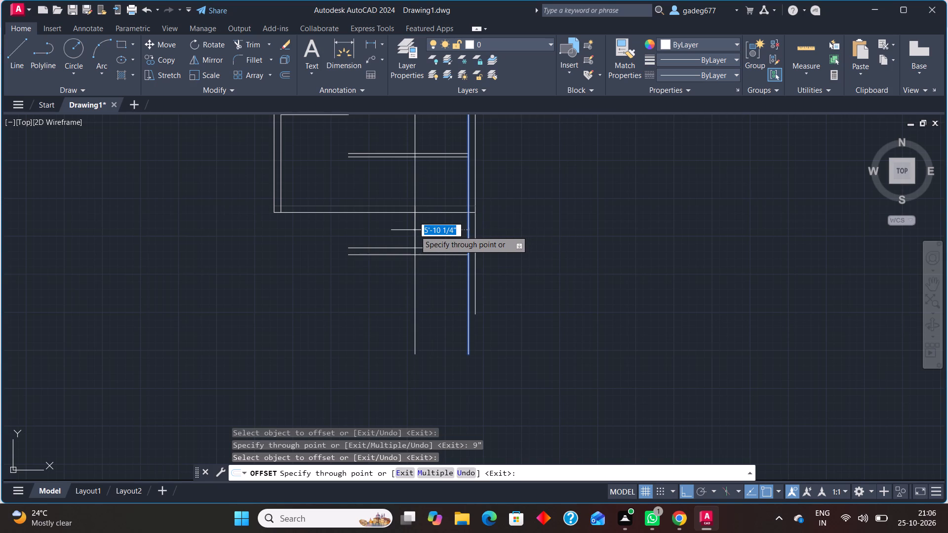
key("9")
key("BackSpace")
type("6'")
key("Return")
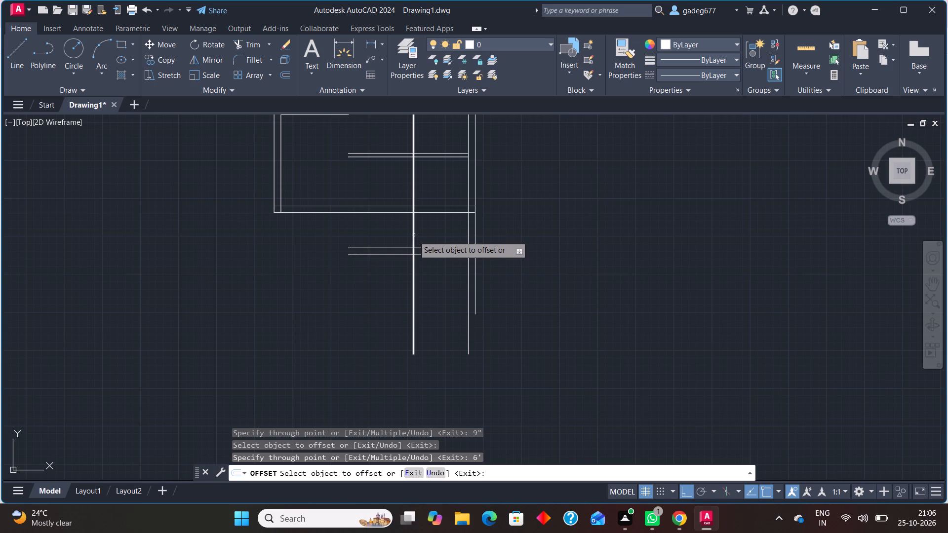
left_click(413, 230)
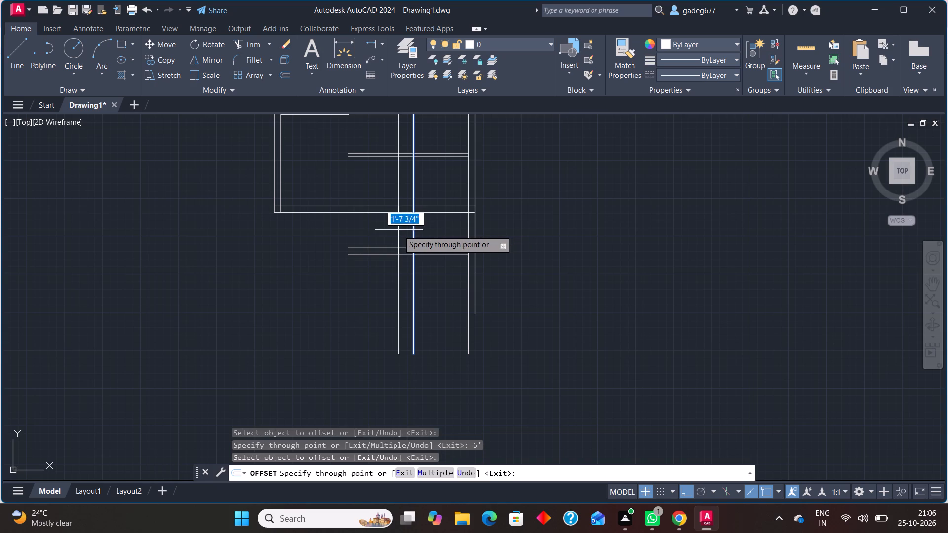
type("4.5\"")
key("Return")
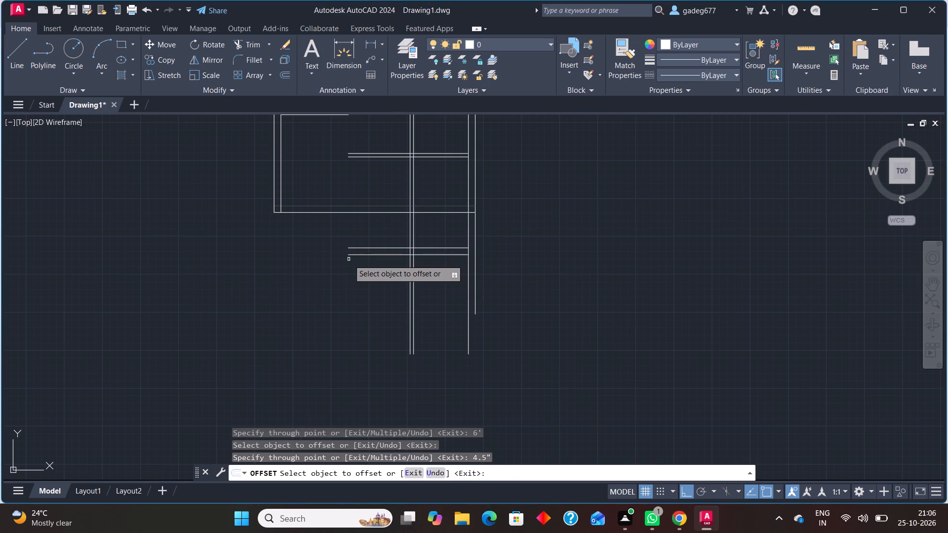
scroll(339, 261, "down", 1)
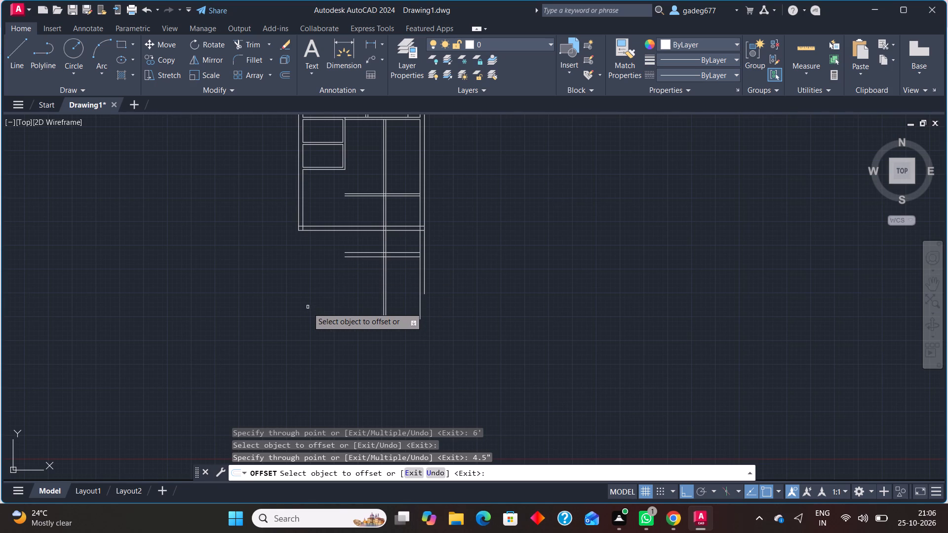
key("Escape")
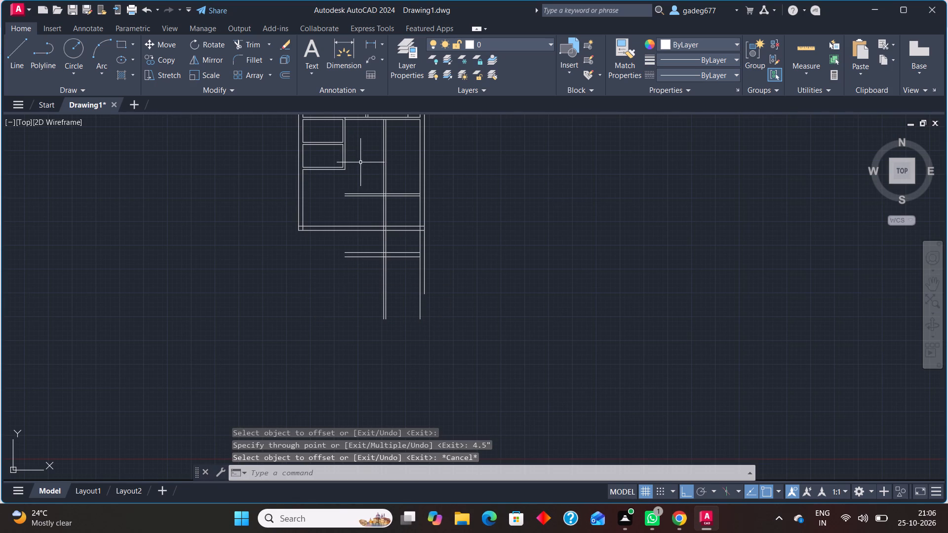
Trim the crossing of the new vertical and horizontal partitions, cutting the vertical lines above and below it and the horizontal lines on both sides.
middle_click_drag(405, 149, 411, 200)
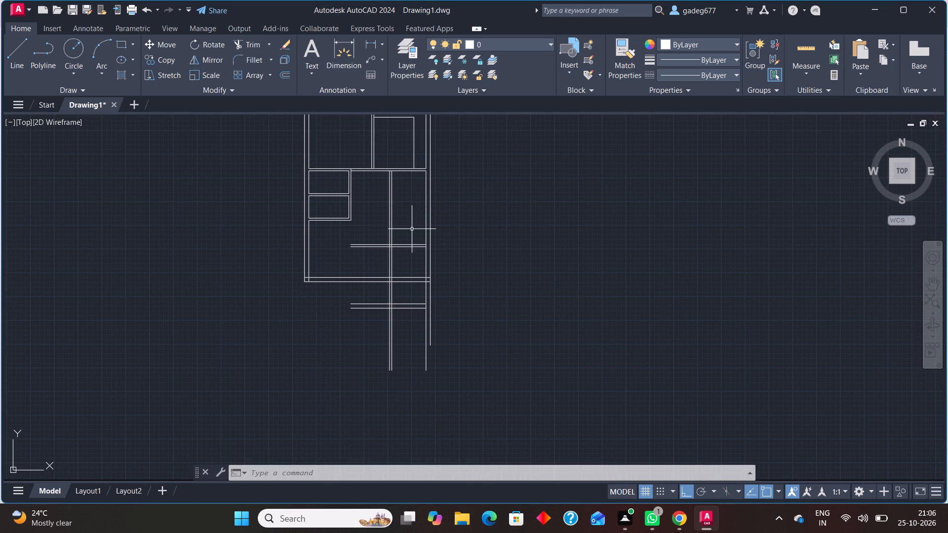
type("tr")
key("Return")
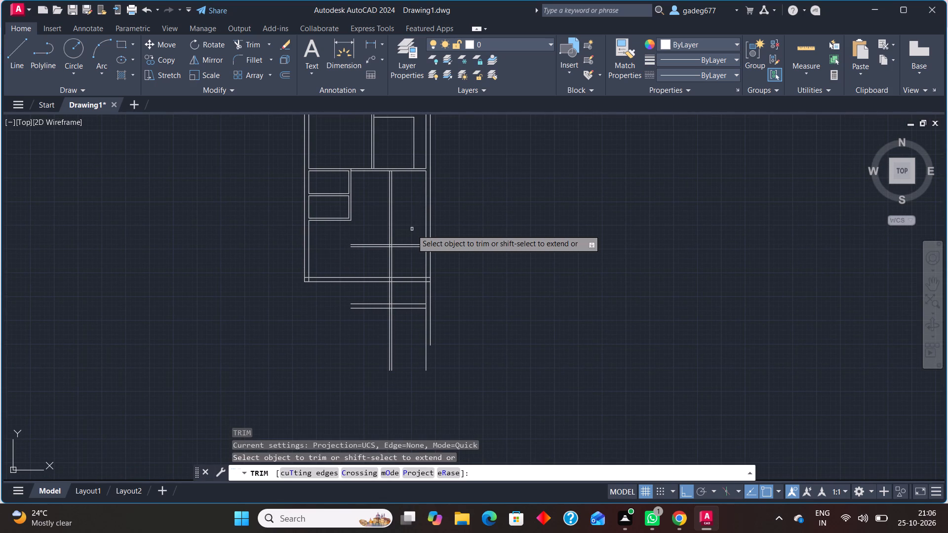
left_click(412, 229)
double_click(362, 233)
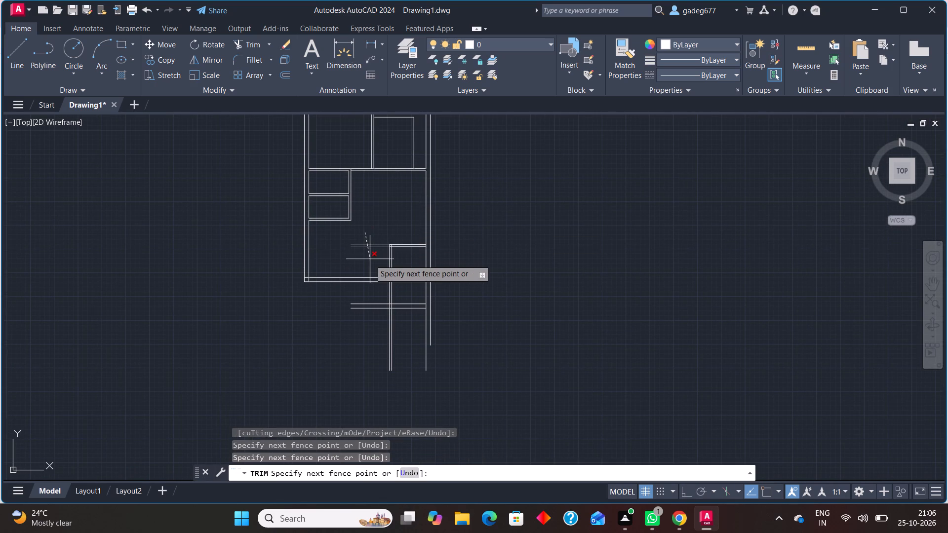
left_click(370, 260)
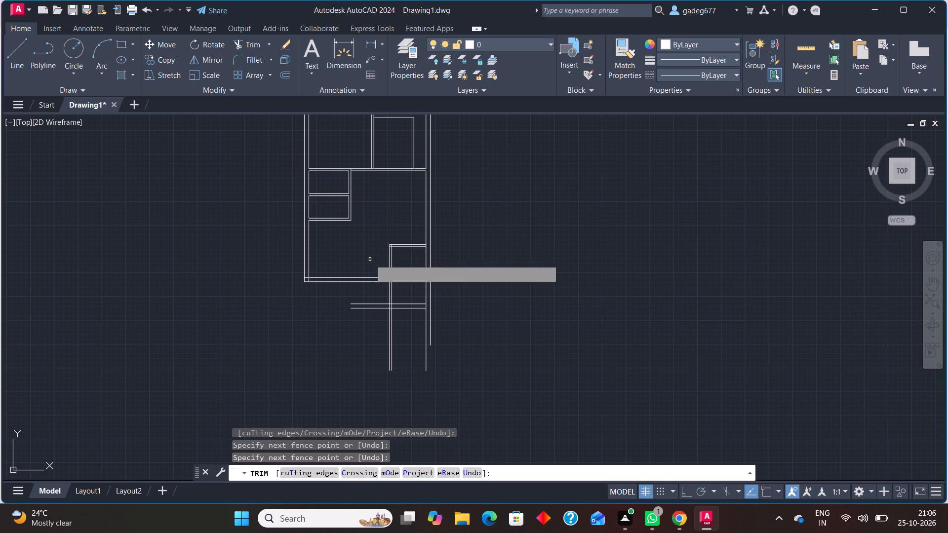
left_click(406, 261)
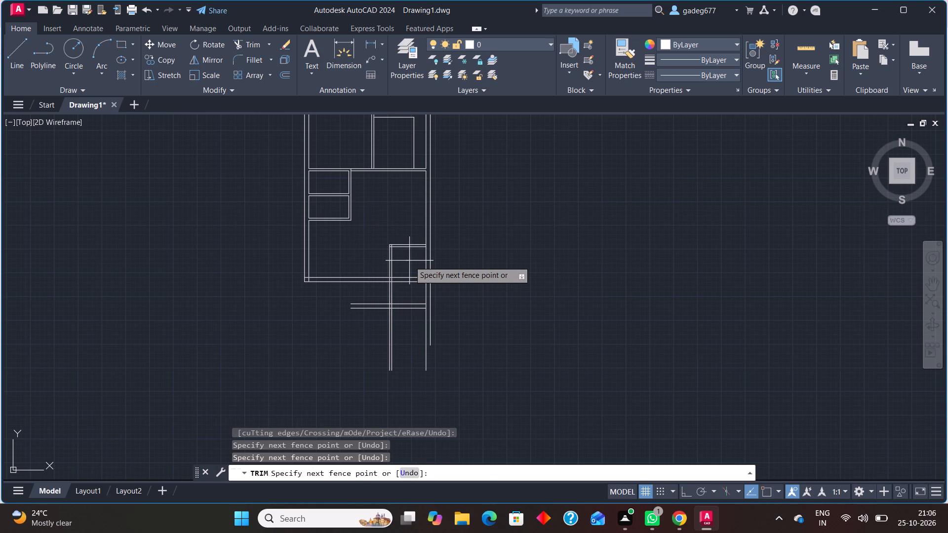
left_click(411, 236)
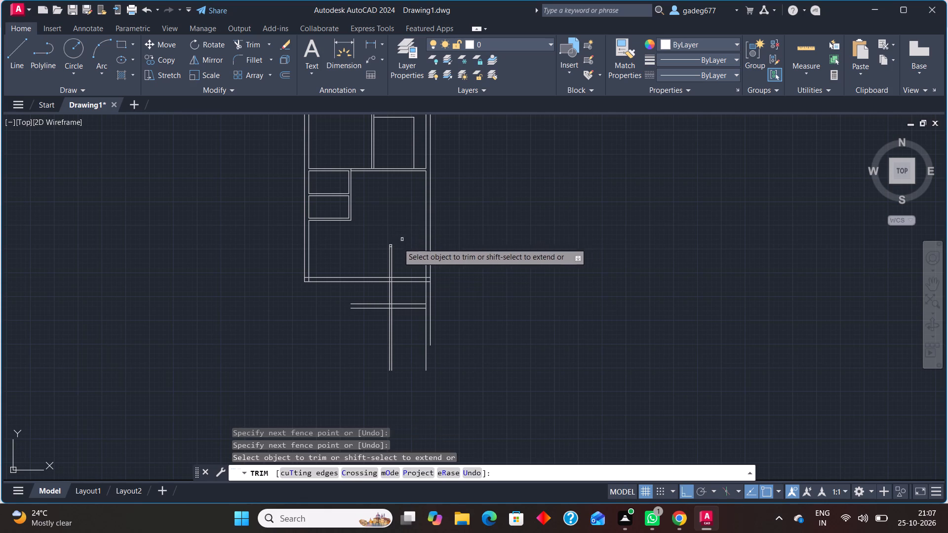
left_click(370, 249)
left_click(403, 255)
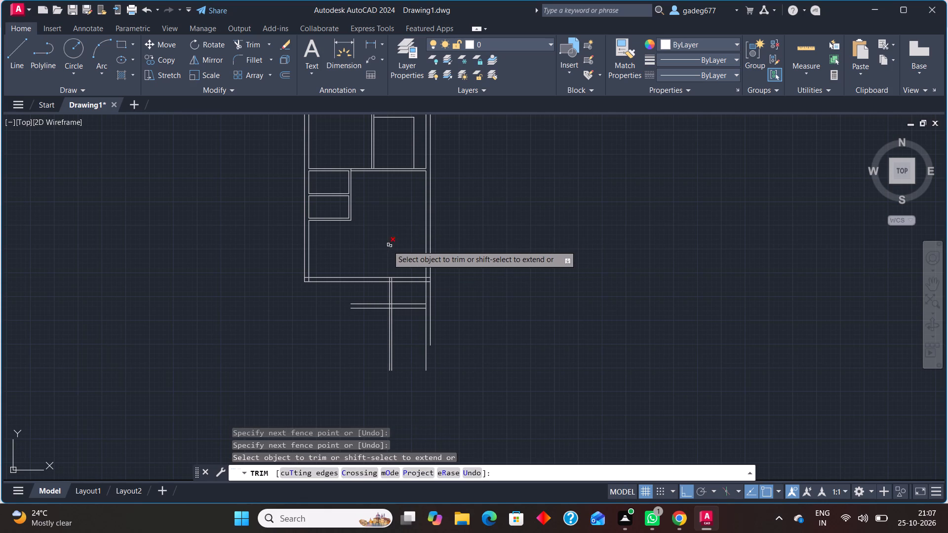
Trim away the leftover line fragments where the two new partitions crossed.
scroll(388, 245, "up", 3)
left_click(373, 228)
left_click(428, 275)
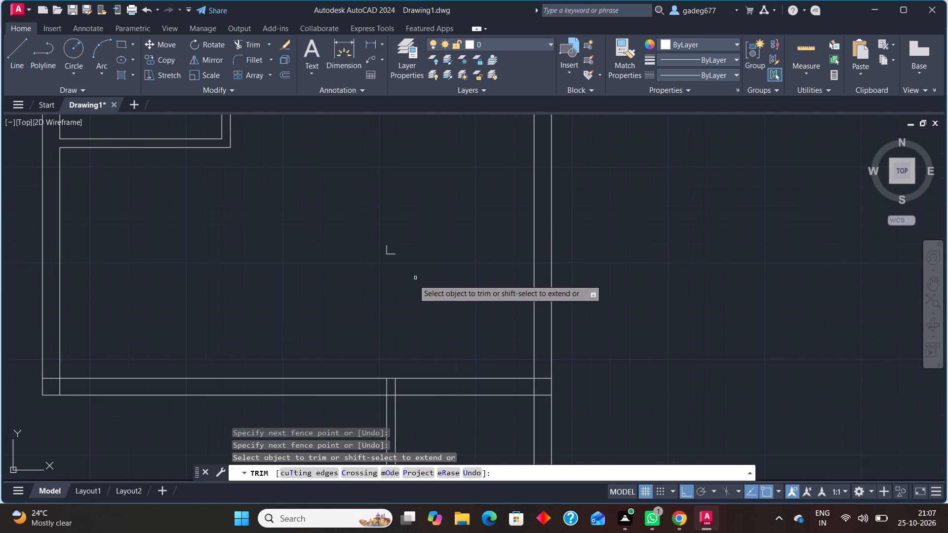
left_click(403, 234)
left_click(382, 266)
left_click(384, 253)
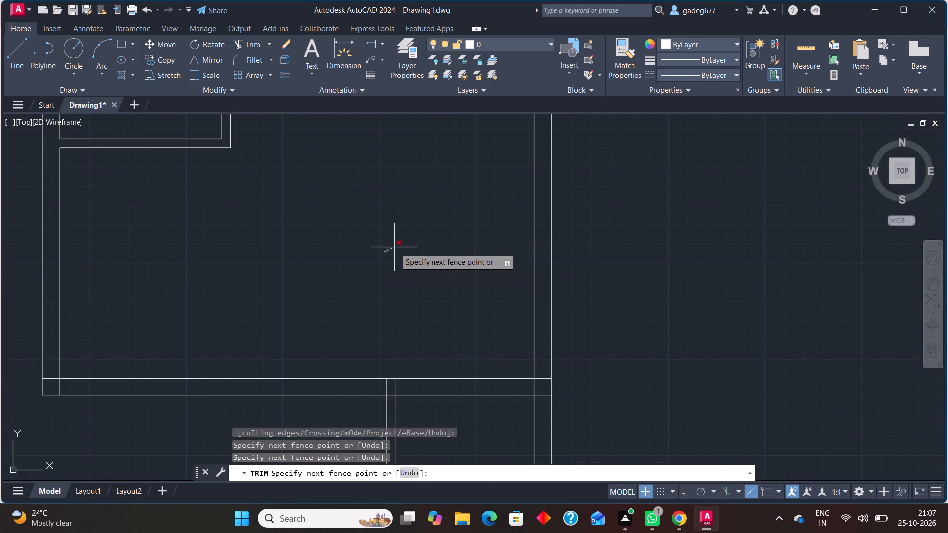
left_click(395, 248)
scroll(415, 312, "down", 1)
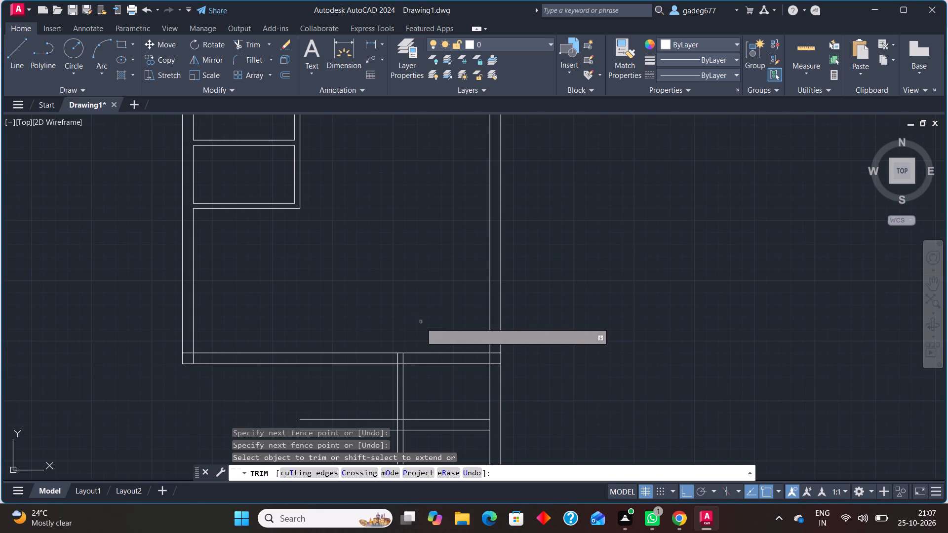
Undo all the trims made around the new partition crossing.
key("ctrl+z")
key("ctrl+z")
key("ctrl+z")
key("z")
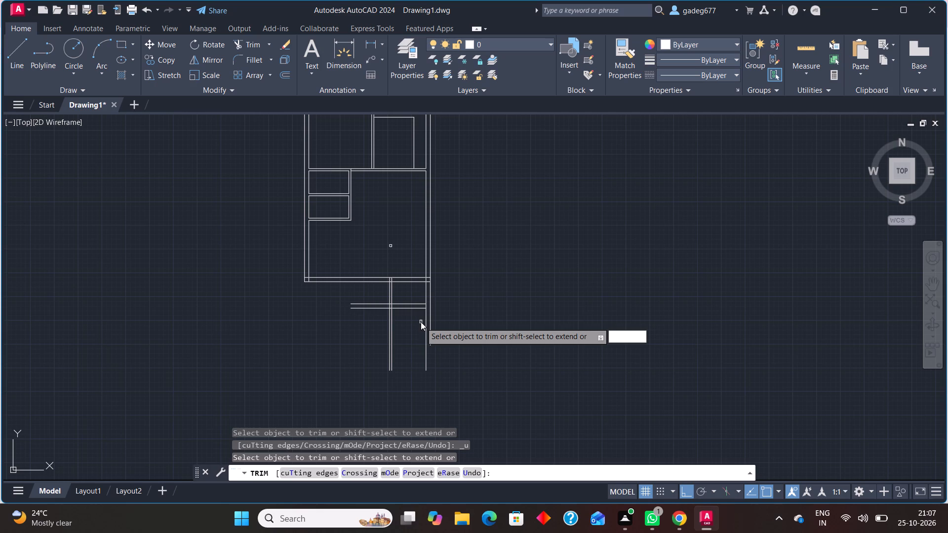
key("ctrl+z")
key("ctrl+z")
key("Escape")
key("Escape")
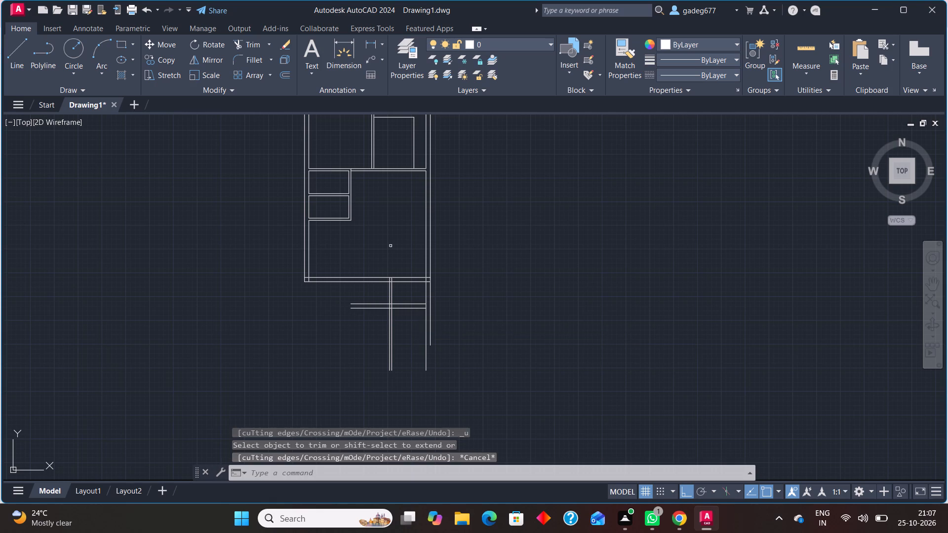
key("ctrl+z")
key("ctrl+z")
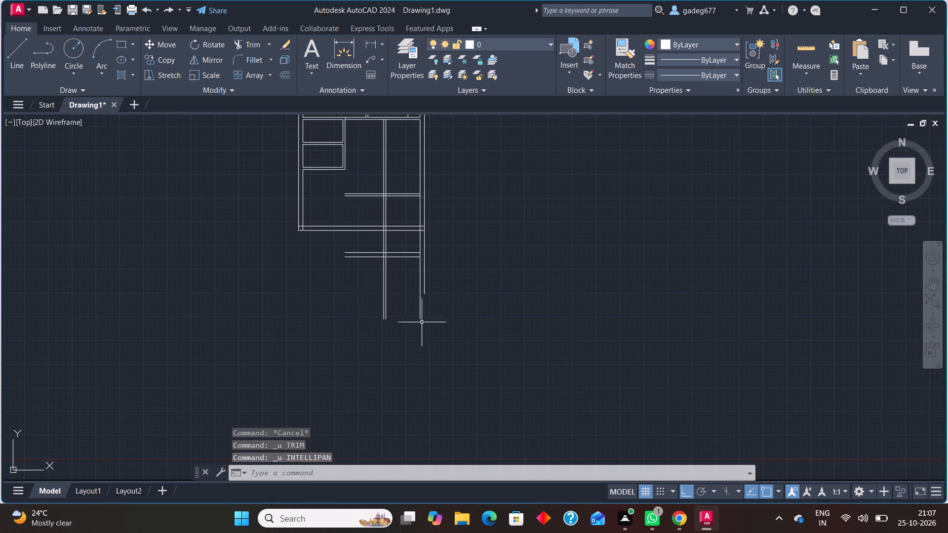
Measure the area and dimensions of the space between the new vertical partition and the right outer wall, above the horizontal partition.
middle_click_drag(480, 266, 423, 354)
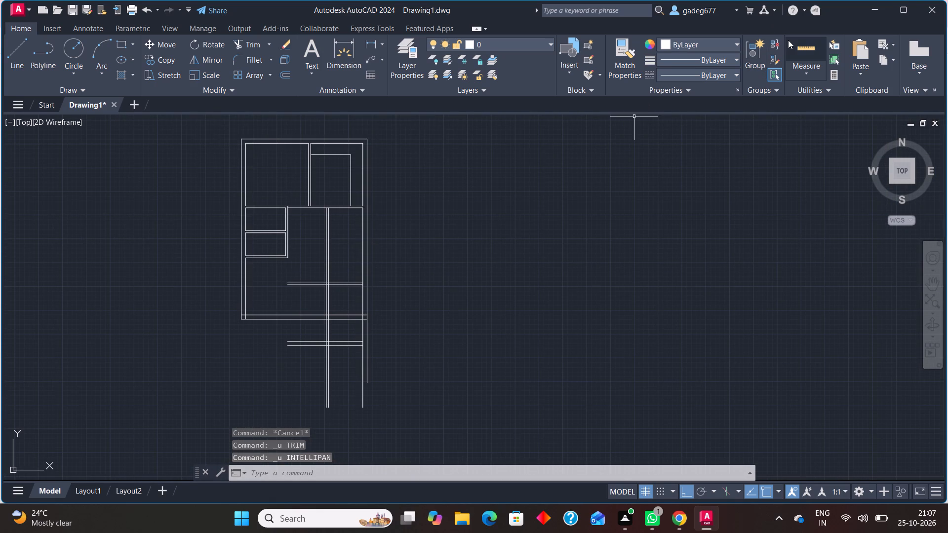
left_click(790, 40)
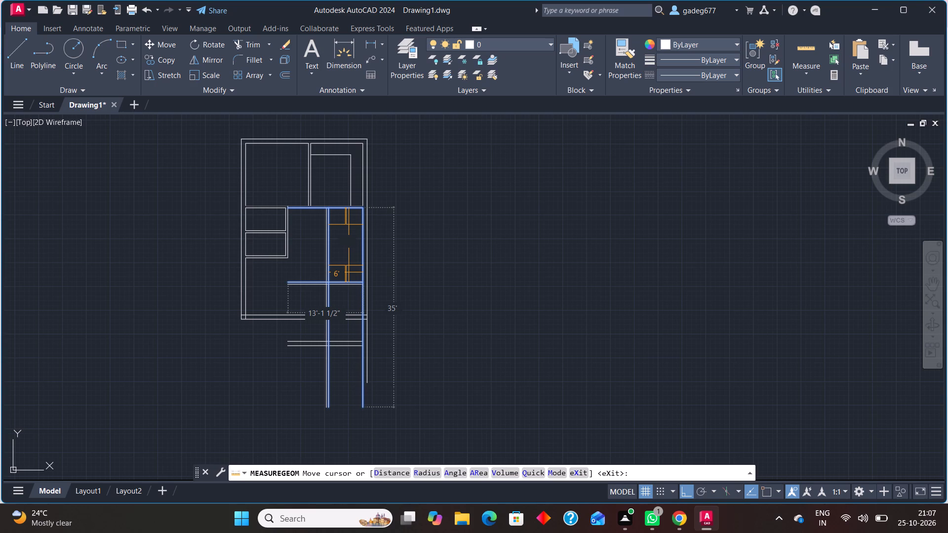
left_click(347, 274)
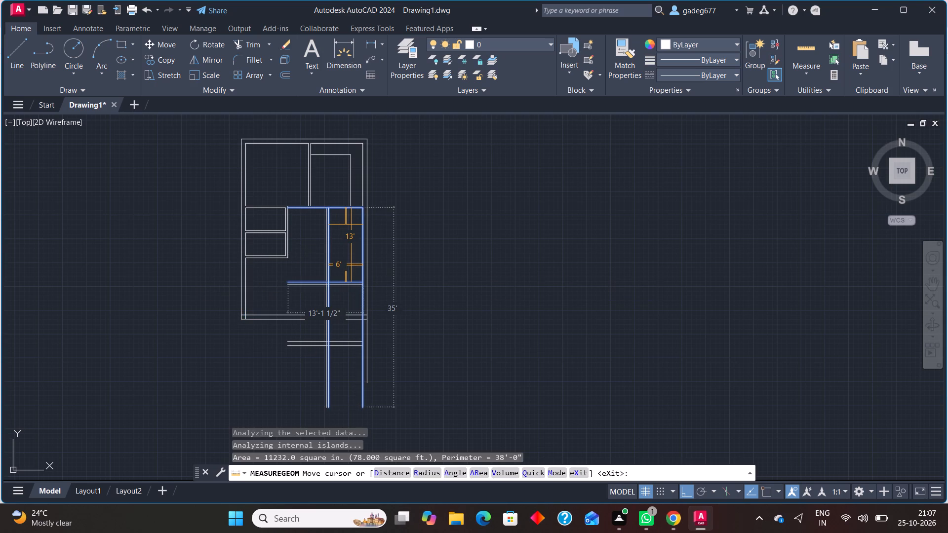
key("Escape")
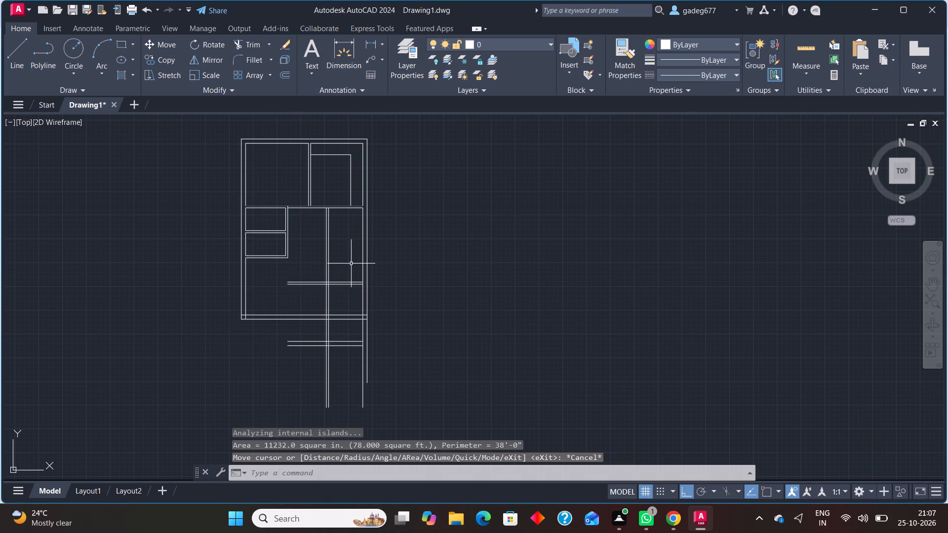
Trim the vertical partition lines above the new horizontal partition, and the horizontal partition lines extending left of the vertical partition.
scroll(328, 199, "down", 1)
scroll(328, 198, "up", 2)
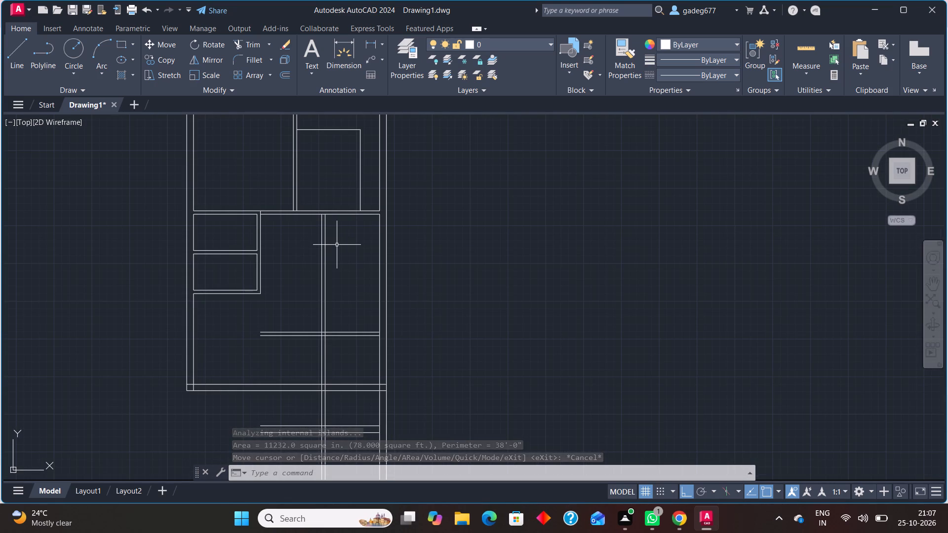
type("tr")
key("Return")
left_click(352, 268)
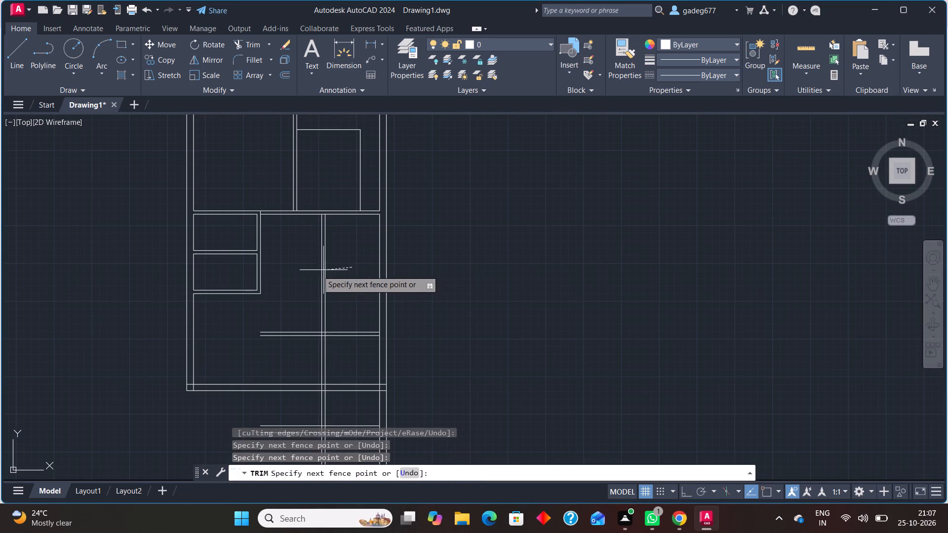
left_click(311, 270)
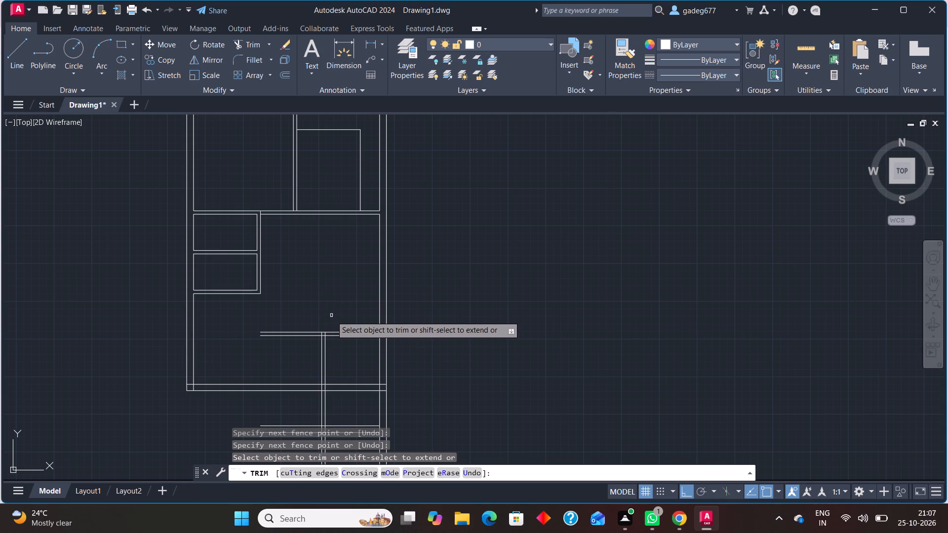
left_click(296, 320)
left_click(290, 351)
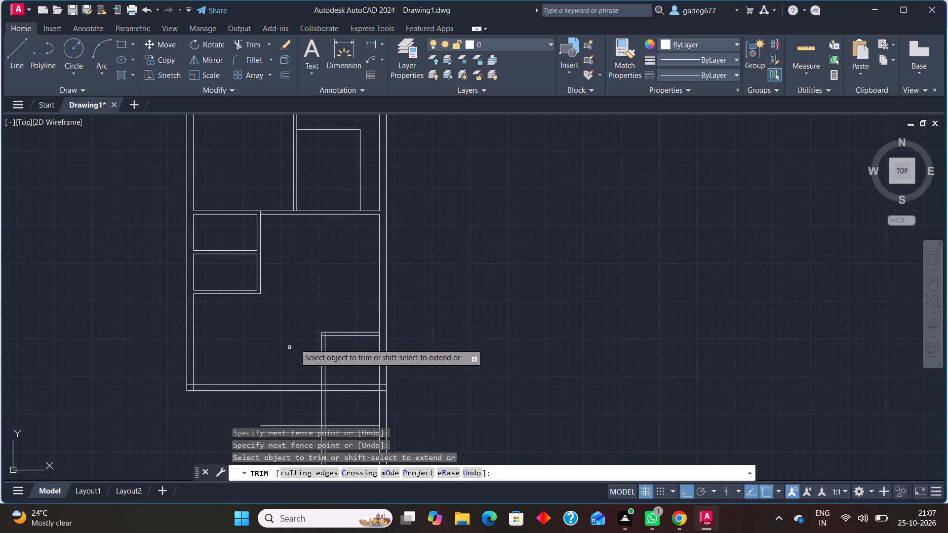
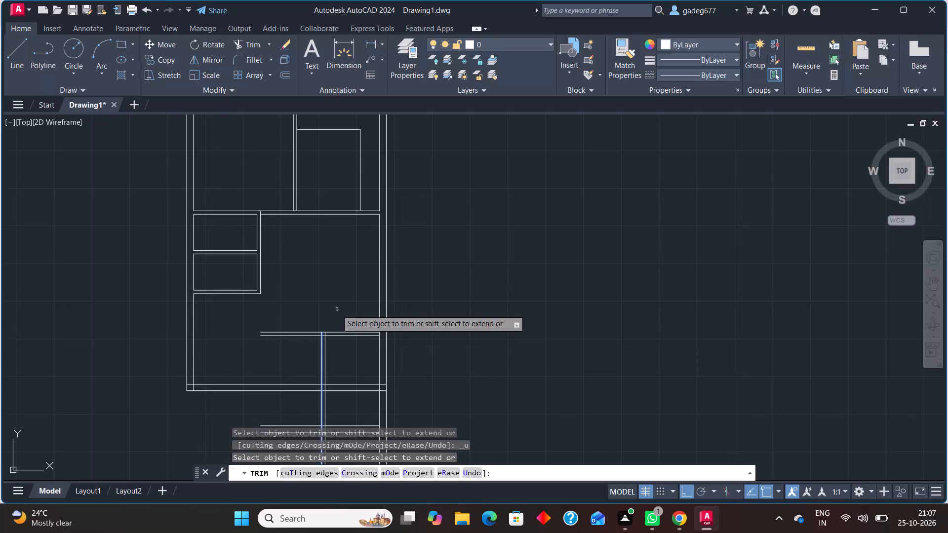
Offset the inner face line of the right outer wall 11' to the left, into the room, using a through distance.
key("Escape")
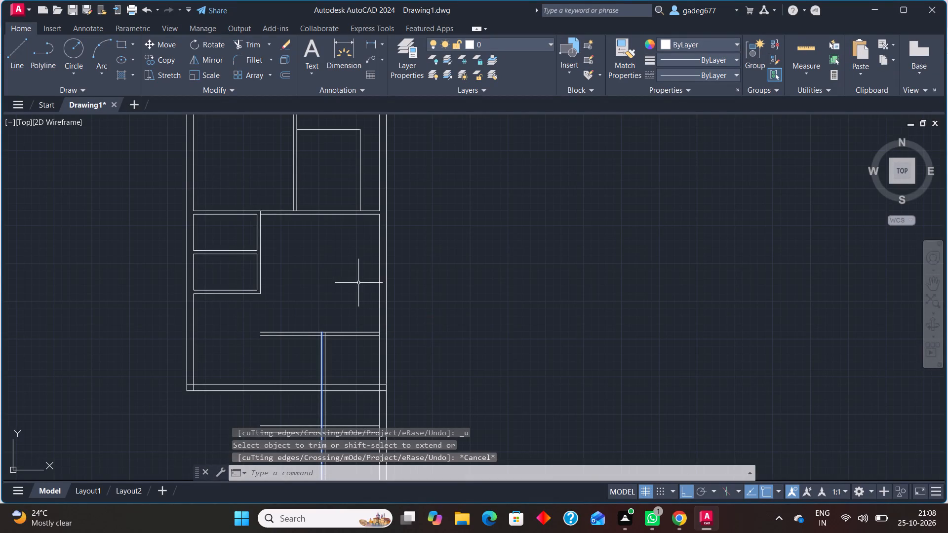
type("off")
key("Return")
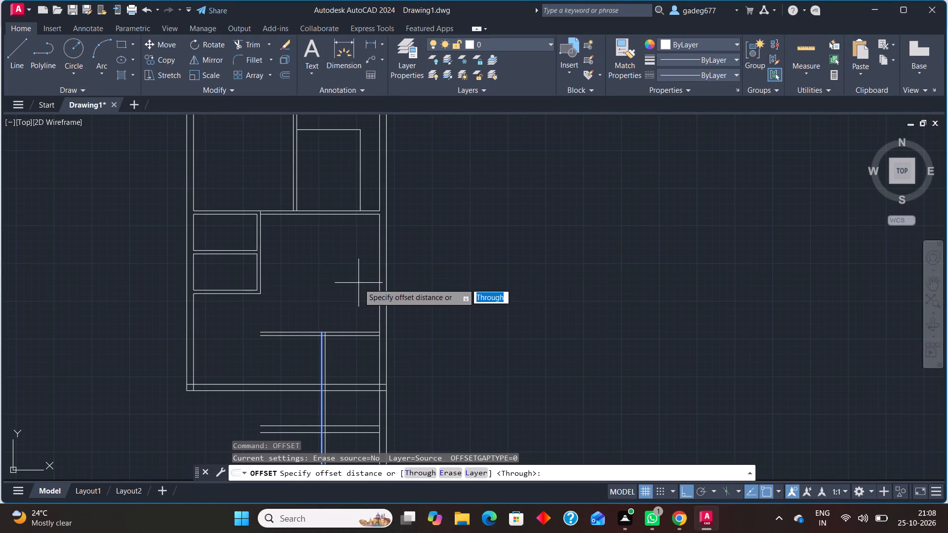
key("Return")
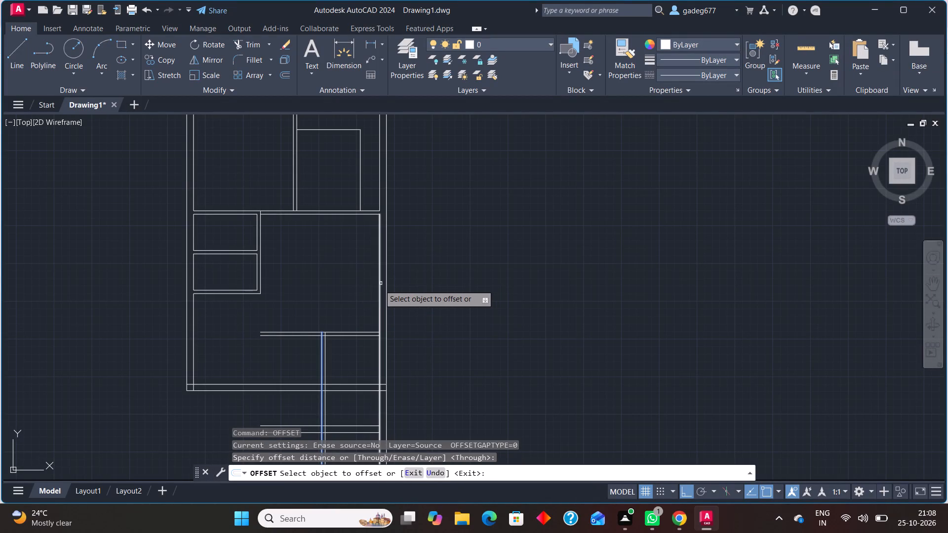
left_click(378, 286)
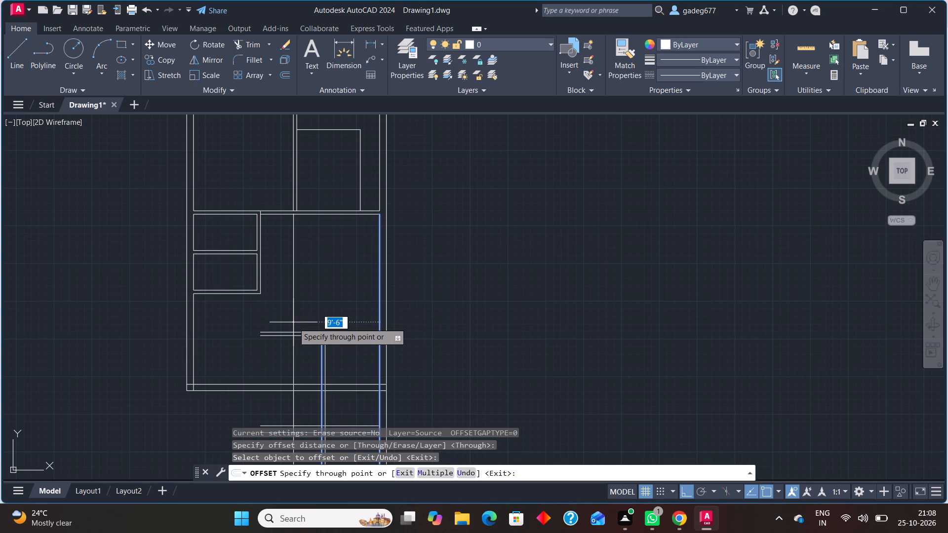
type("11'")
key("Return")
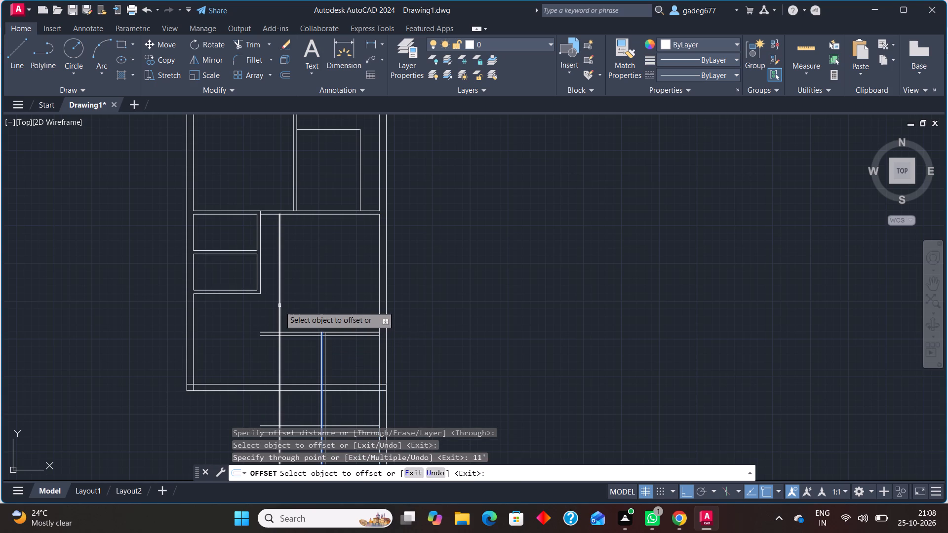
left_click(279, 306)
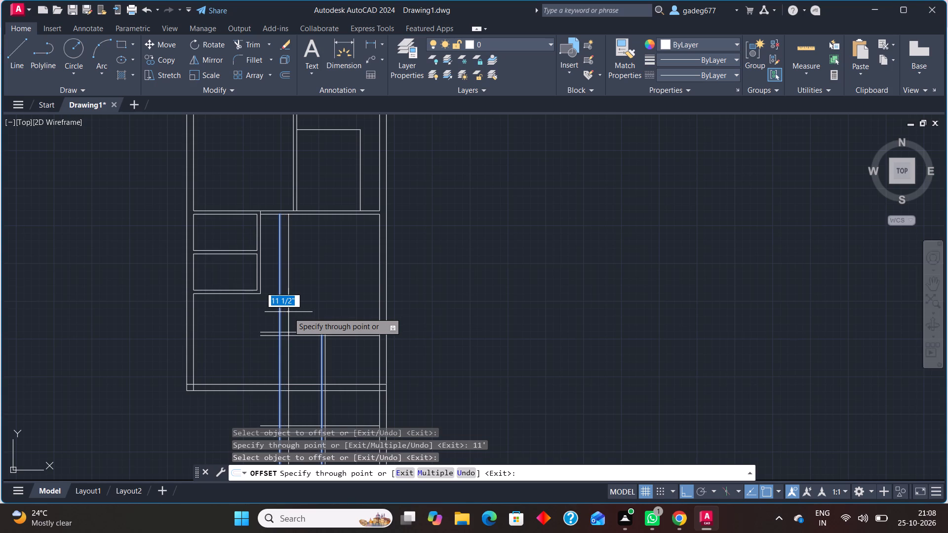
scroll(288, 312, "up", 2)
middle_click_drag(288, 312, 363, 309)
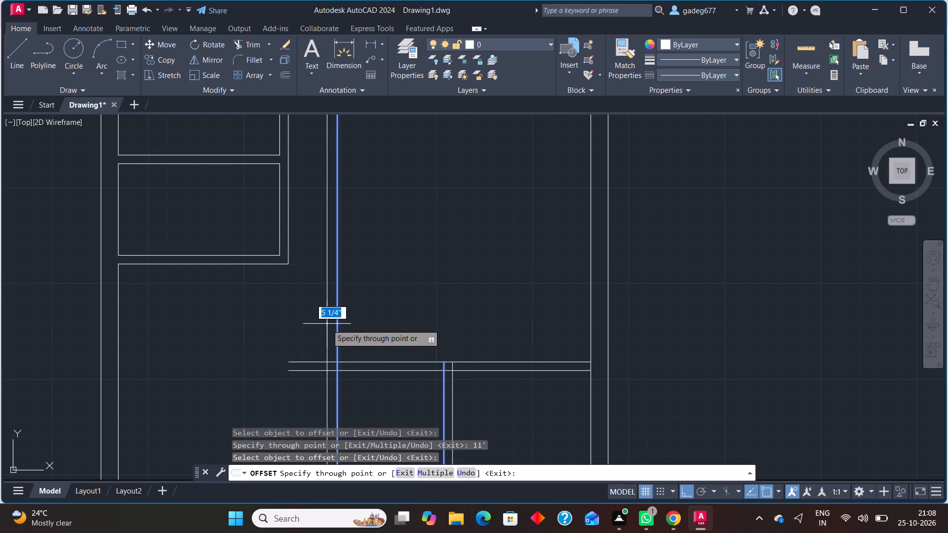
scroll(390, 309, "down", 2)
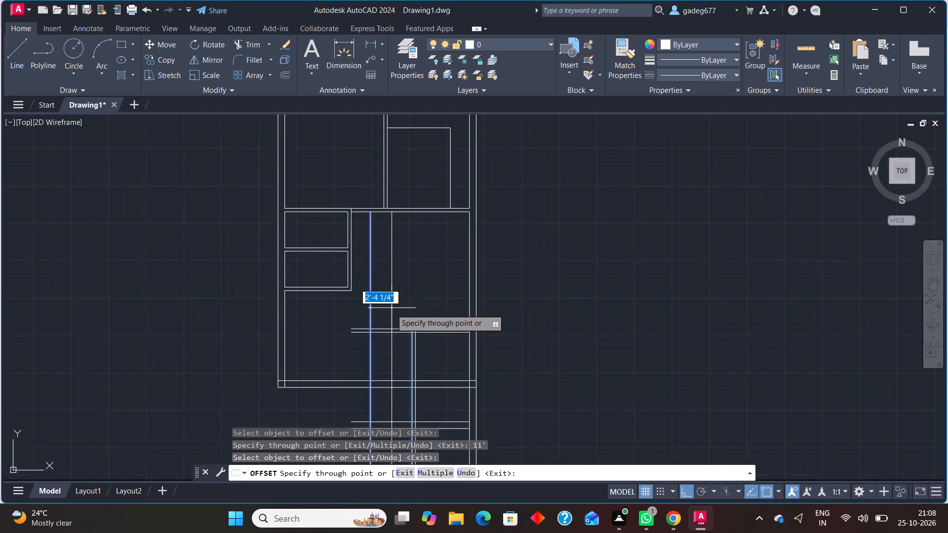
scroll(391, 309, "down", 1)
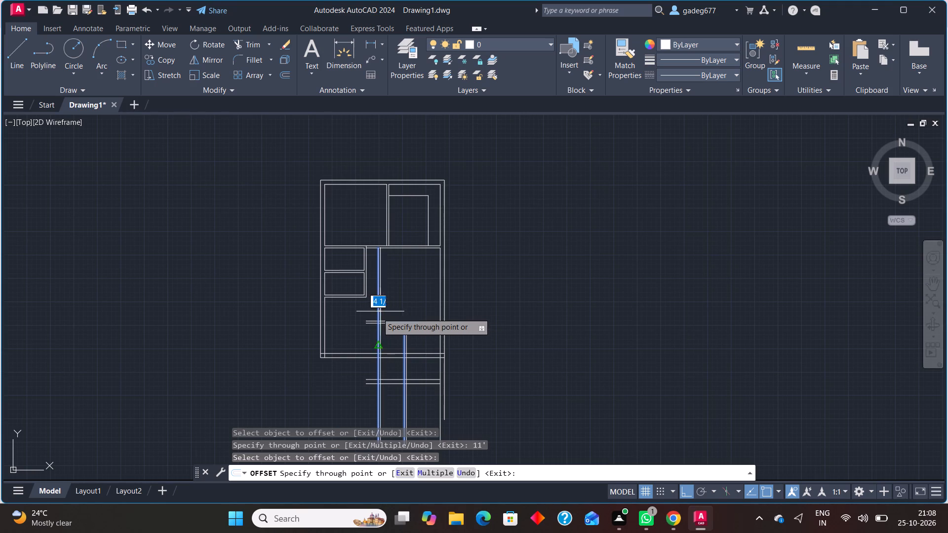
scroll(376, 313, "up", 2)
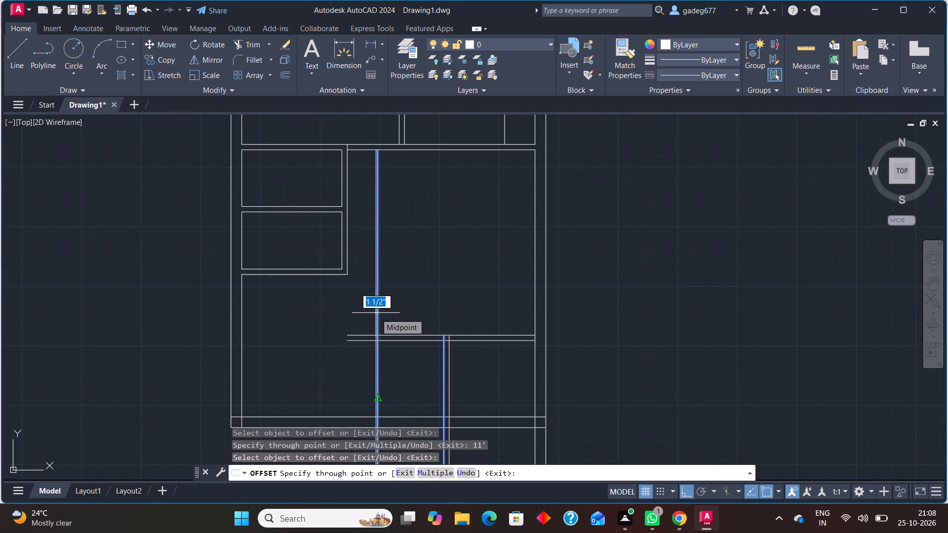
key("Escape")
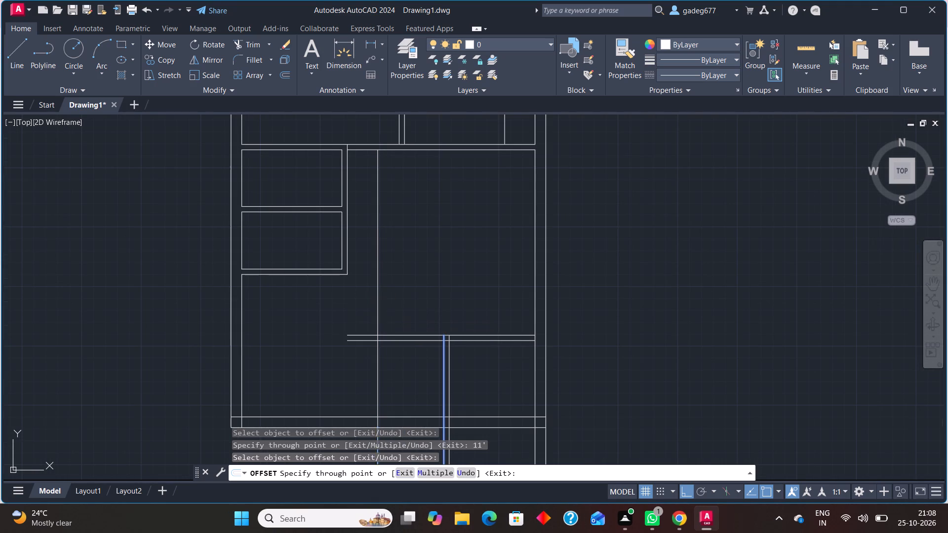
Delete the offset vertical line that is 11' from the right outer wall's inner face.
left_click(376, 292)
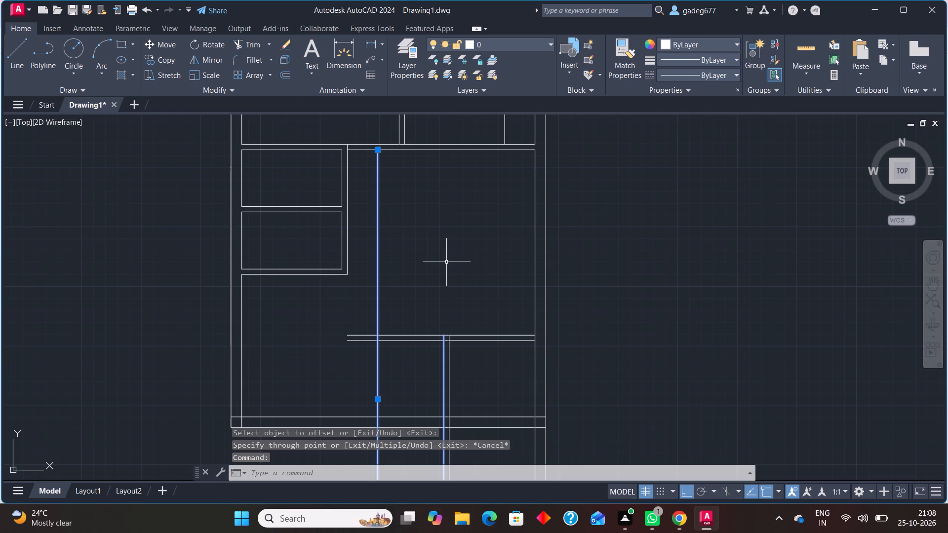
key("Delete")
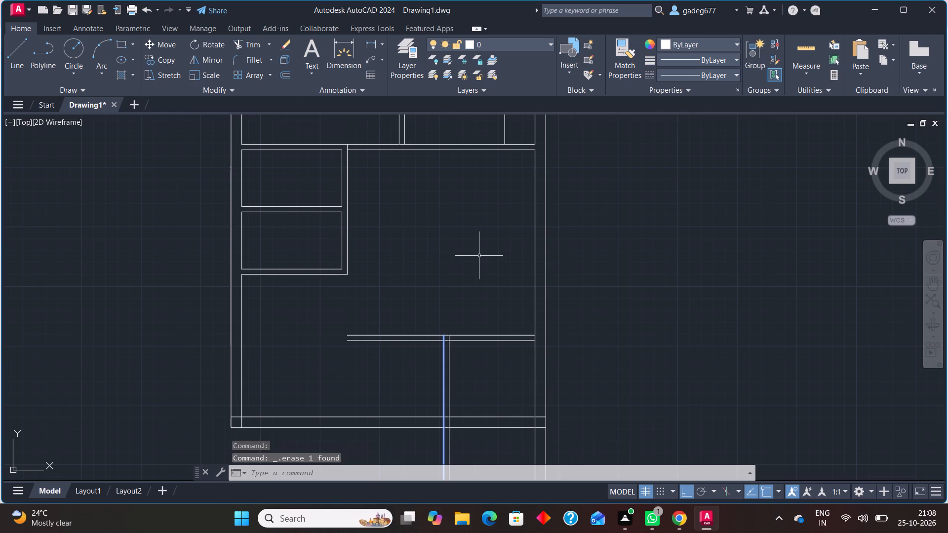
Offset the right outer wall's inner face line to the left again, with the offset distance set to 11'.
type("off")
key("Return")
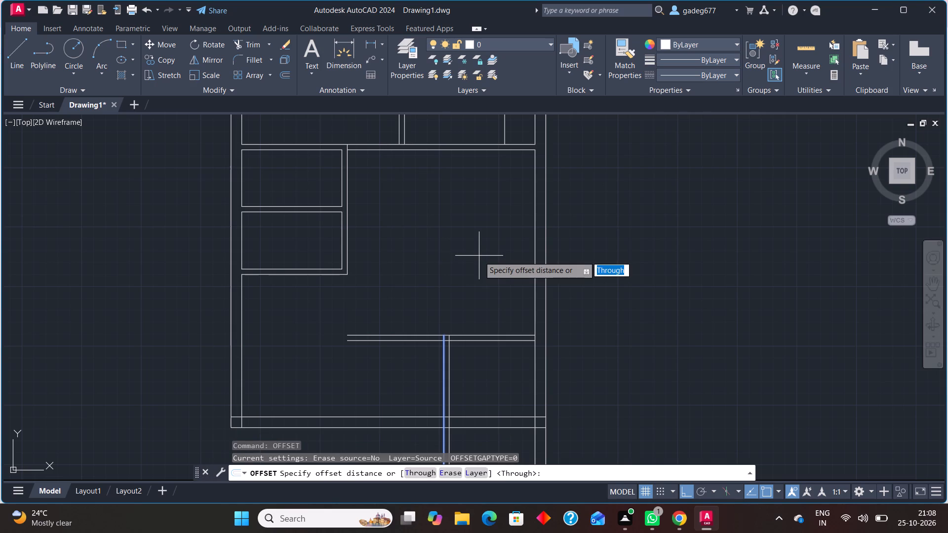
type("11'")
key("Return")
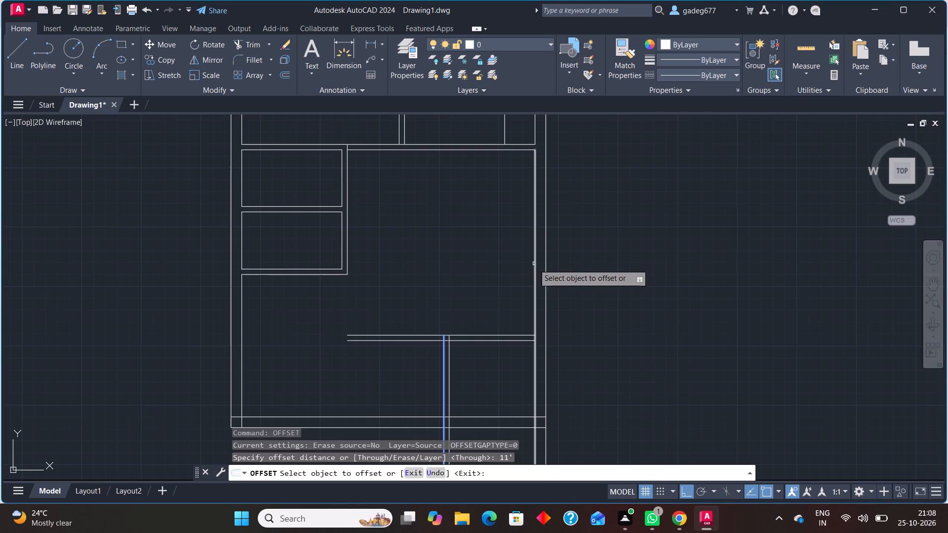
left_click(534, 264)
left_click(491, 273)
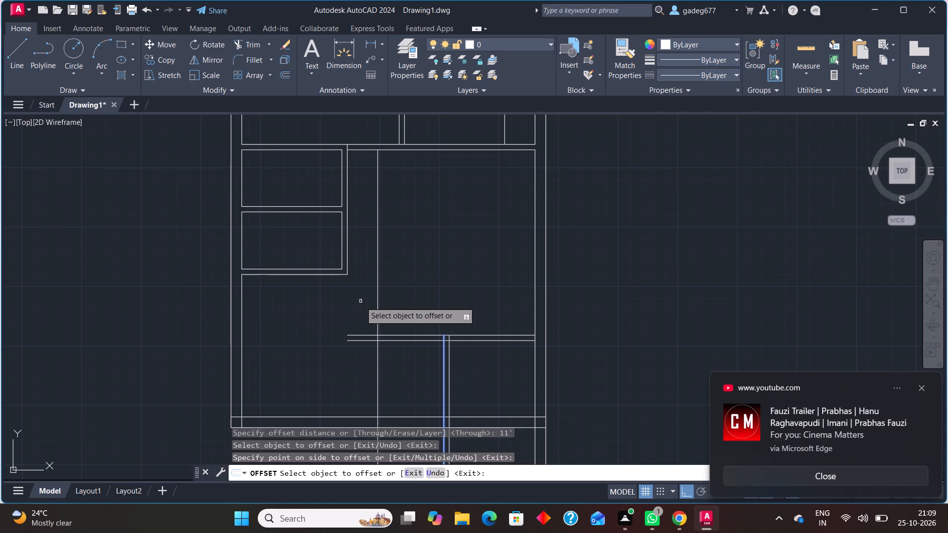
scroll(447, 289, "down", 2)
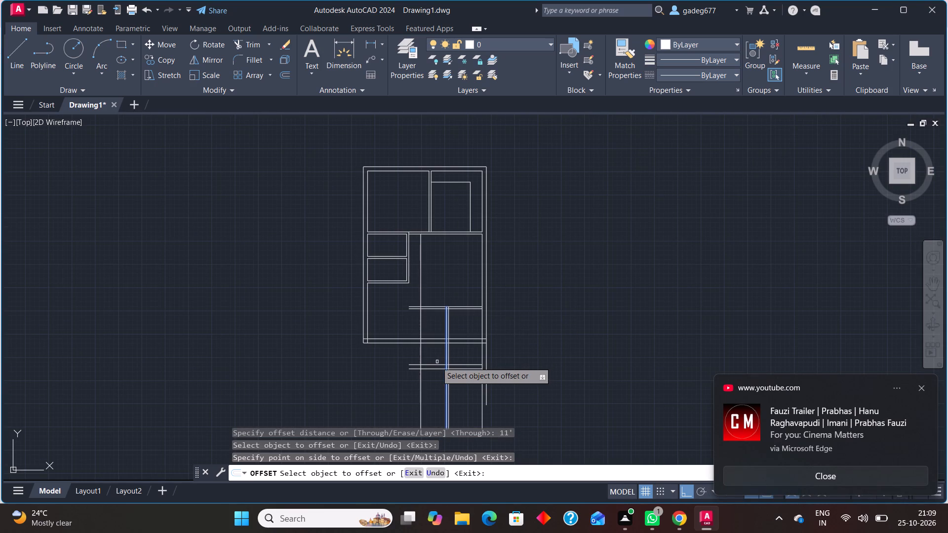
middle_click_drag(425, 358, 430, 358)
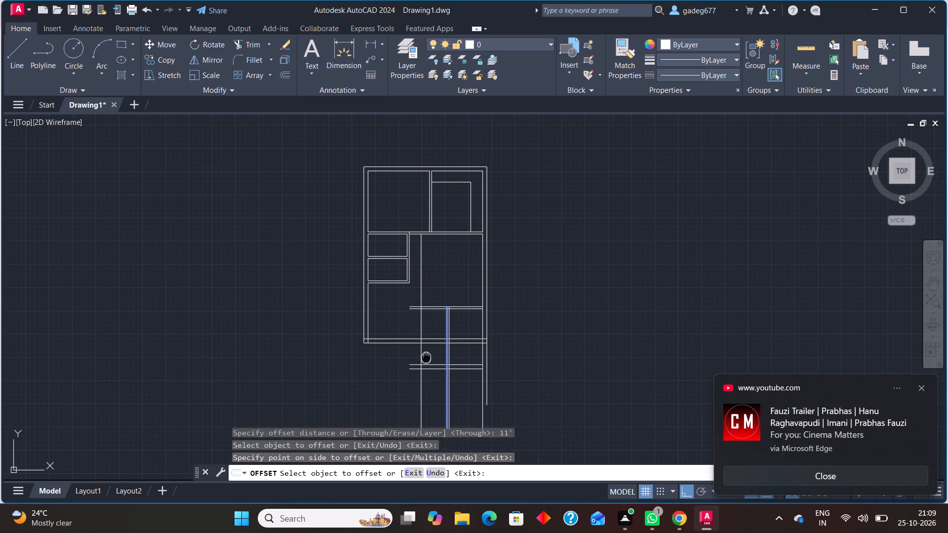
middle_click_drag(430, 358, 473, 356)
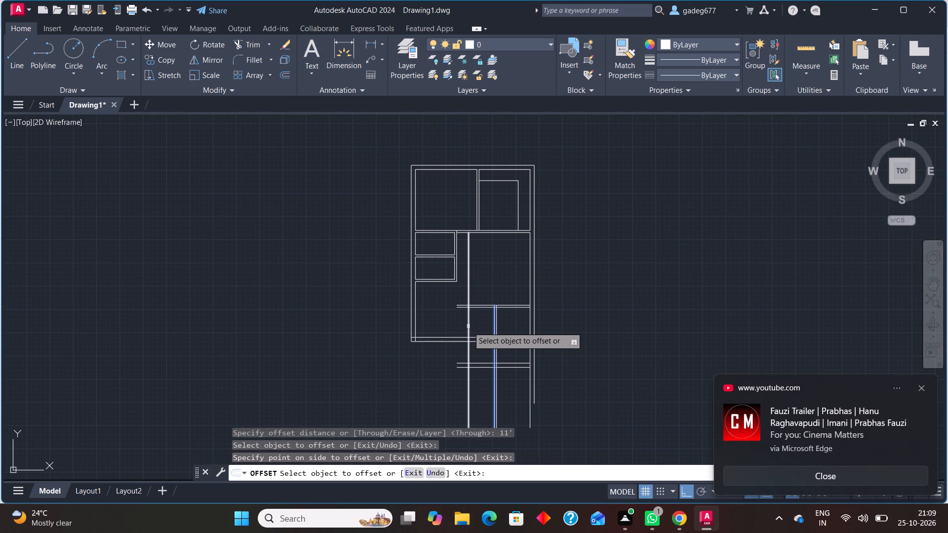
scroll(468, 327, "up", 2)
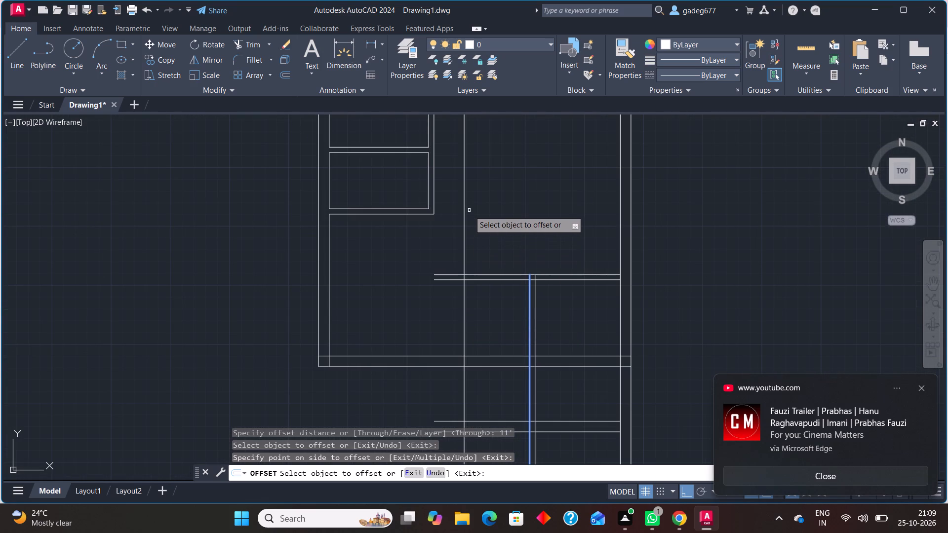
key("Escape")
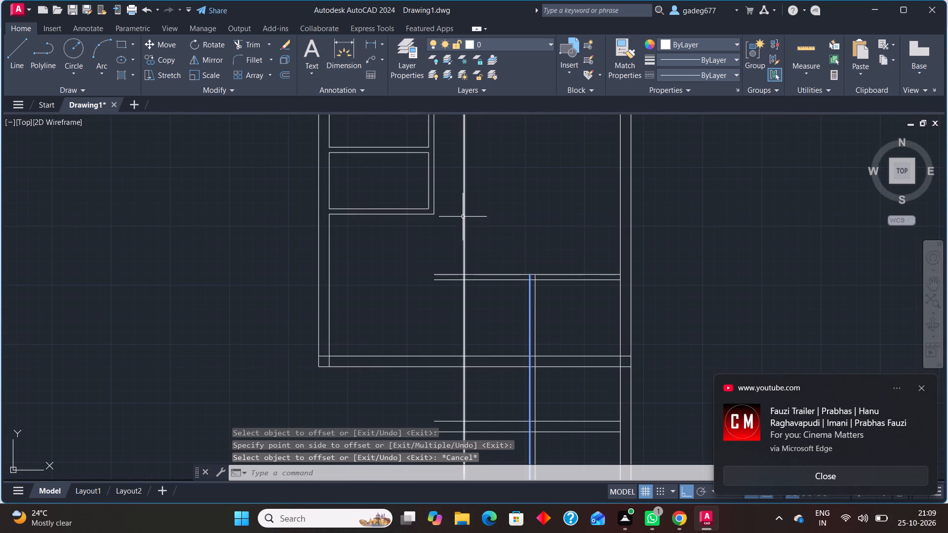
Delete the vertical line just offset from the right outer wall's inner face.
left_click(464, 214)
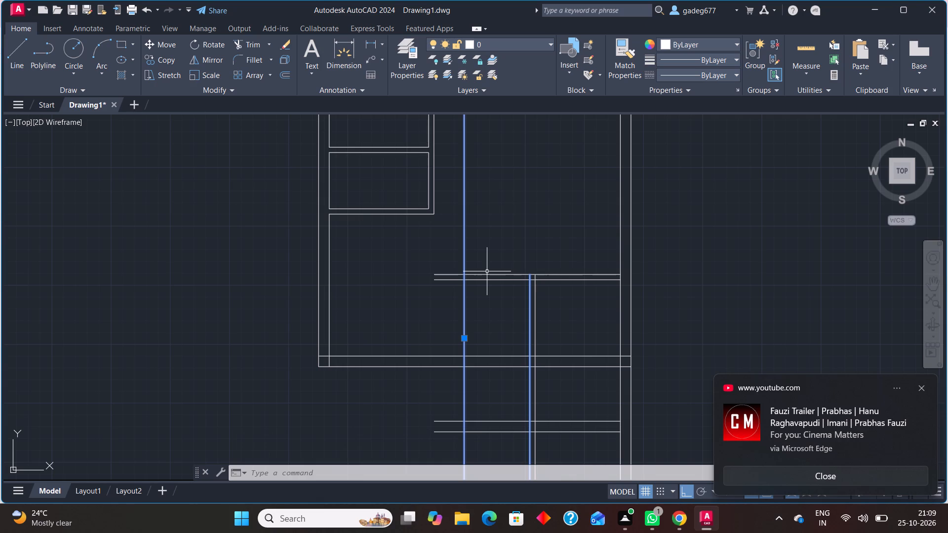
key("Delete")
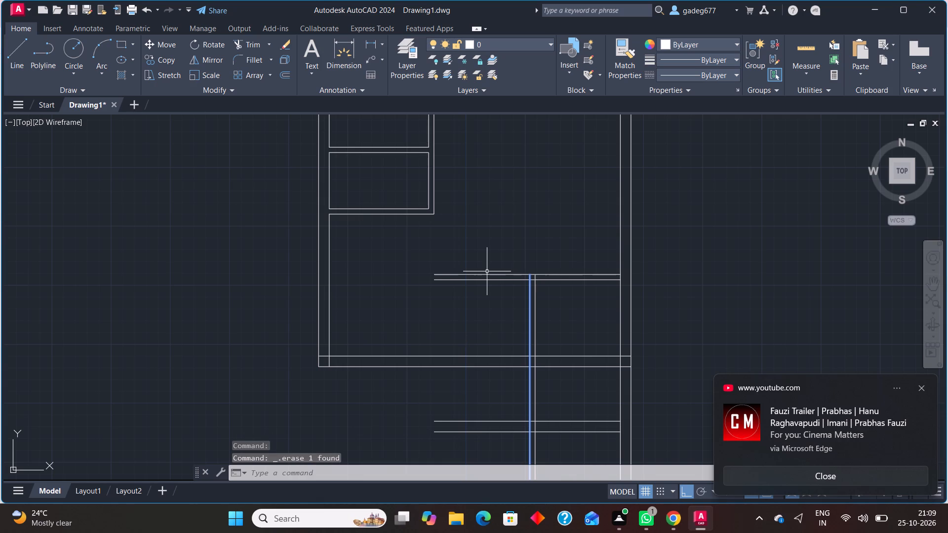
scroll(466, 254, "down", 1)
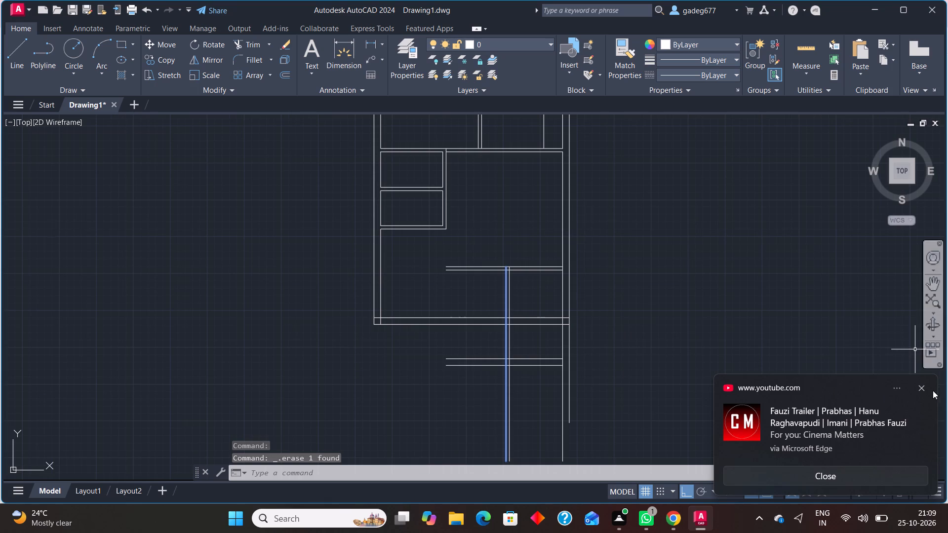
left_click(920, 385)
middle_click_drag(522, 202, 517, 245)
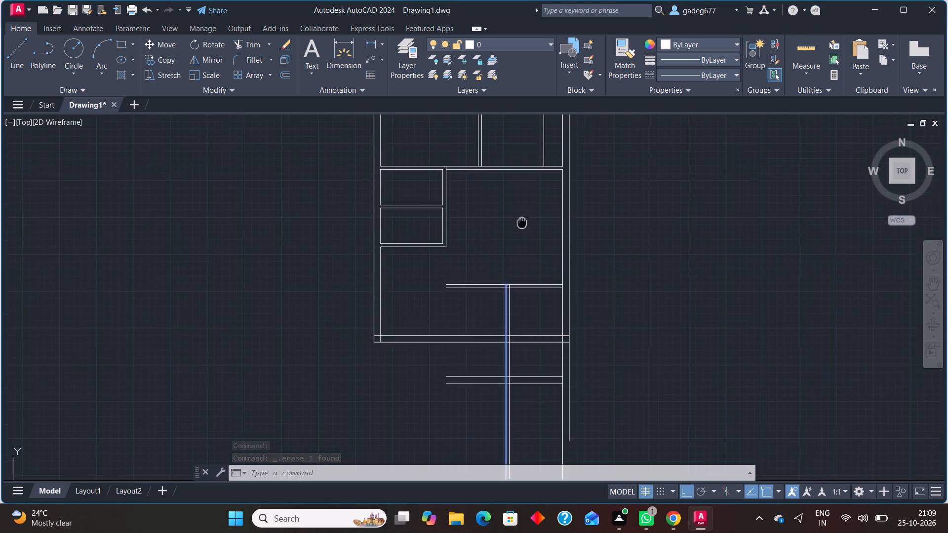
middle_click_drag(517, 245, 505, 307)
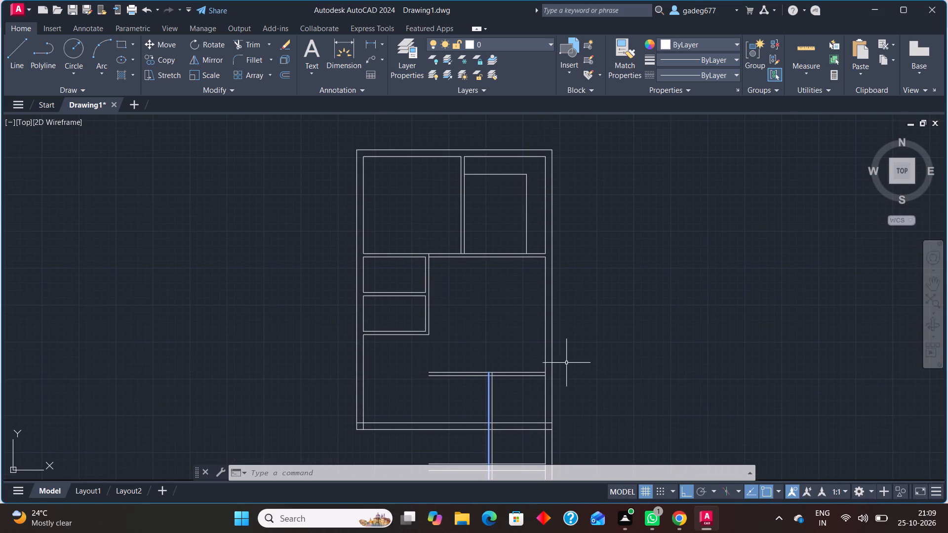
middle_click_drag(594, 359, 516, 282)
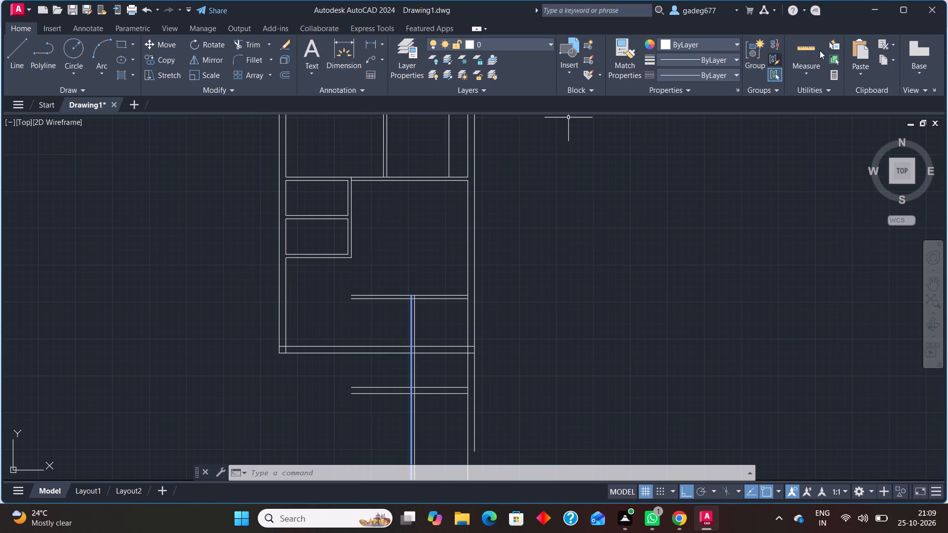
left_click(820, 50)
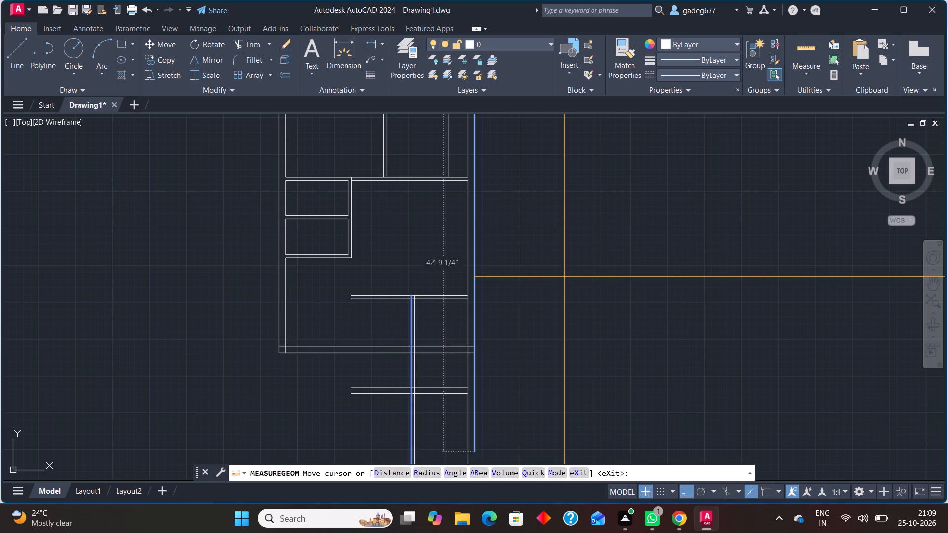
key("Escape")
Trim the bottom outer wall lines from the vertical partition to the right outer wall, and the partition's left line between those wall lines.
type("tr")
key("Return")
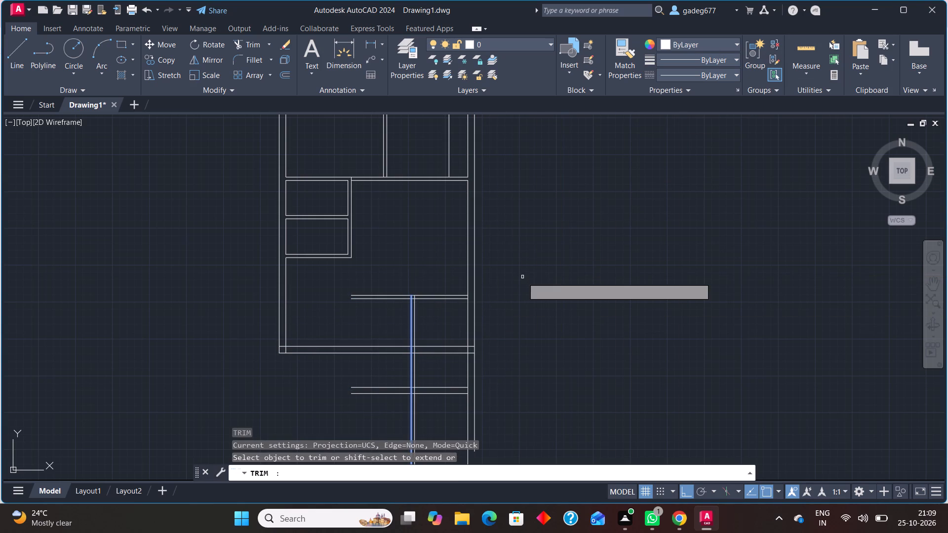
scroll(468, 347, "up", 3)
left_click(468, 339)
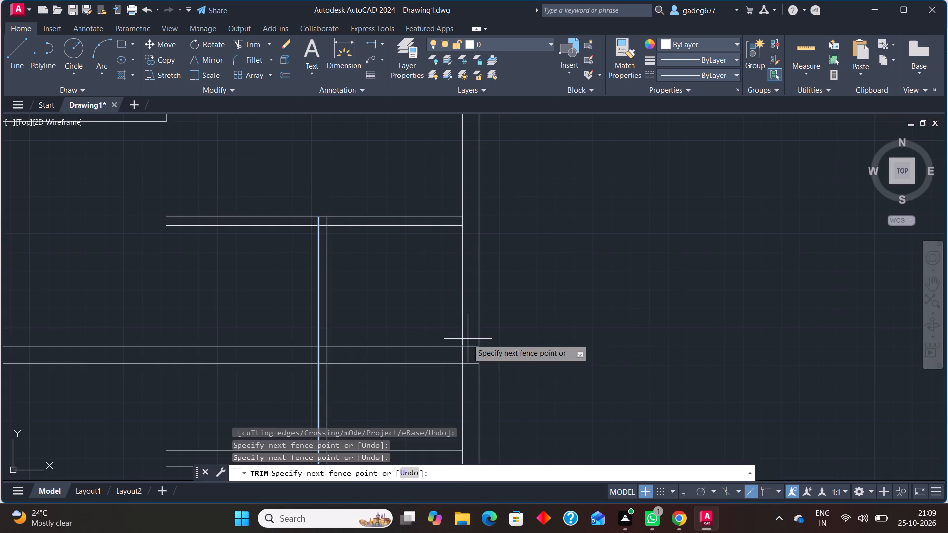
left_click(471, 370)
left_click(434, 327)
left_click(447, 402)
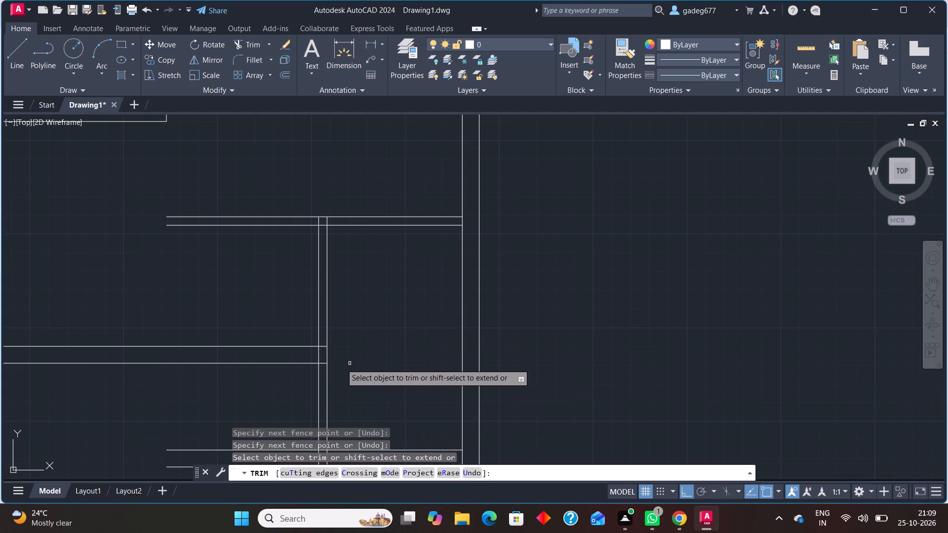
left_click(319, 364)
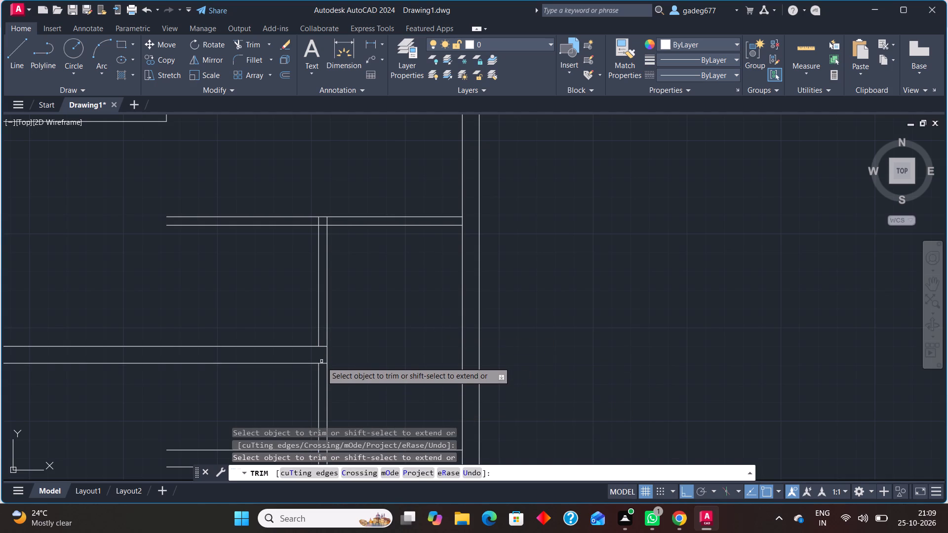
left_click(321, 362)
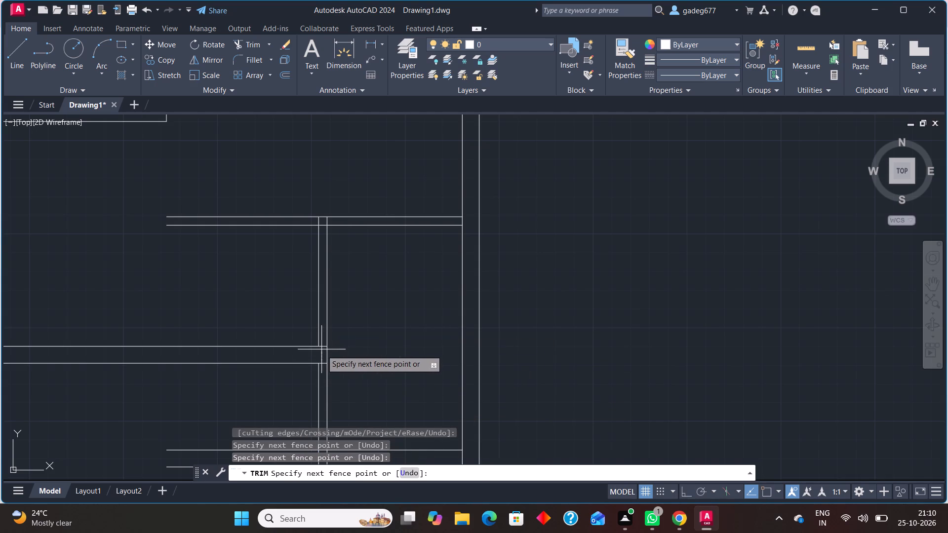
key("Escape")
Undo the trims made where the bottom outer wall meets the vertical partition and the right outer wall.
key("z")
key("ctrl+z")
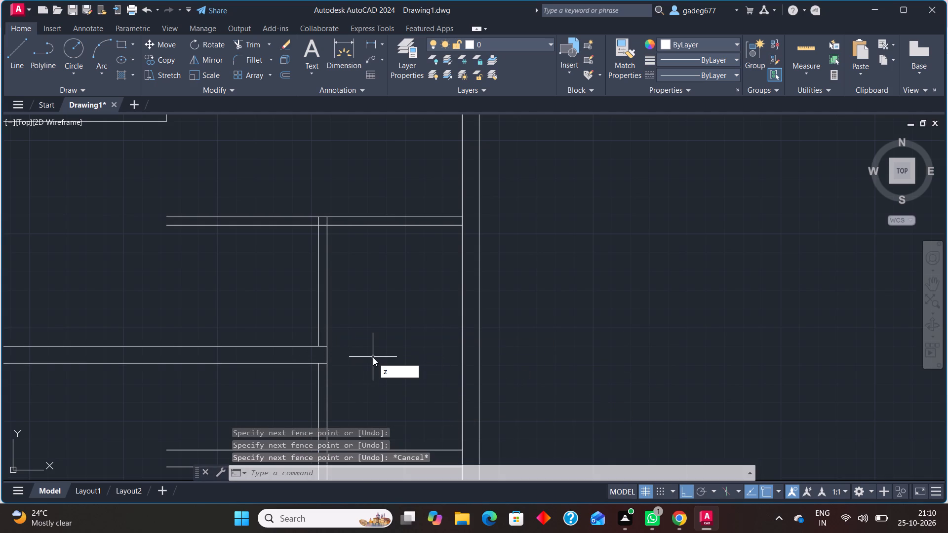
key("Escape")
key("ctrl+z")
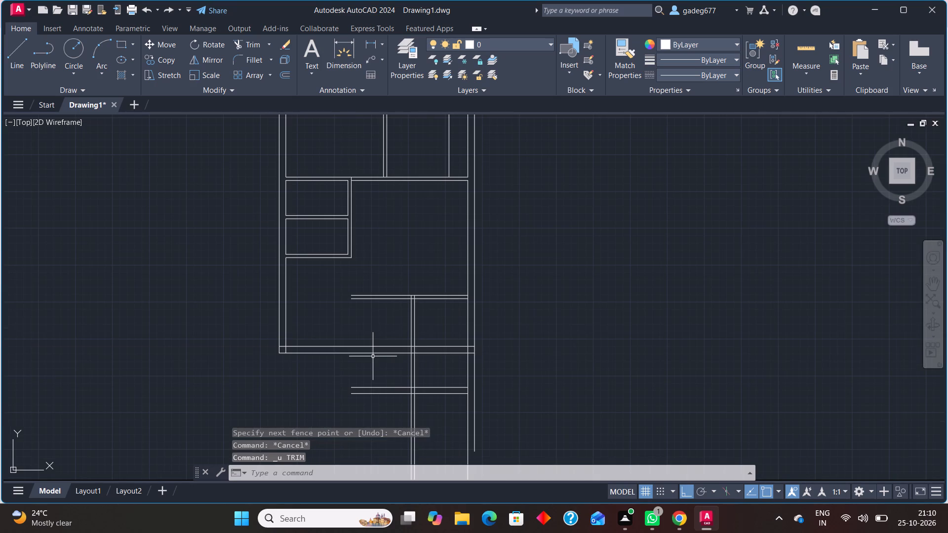
Trim the bottom outer wall lines between the vertical partition and right outer wall, and across that outer wall's thickness.
type("tr")
key("Return")
left_click(434, 334)
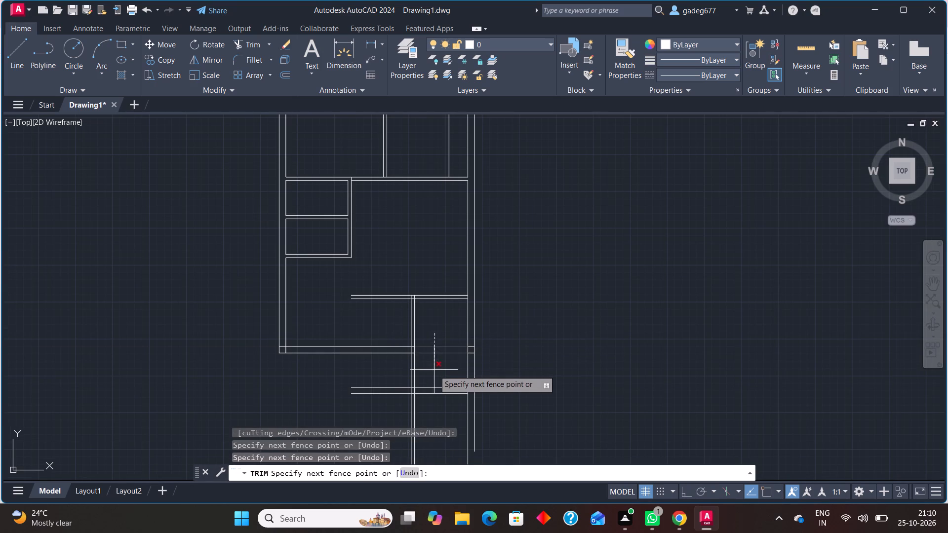
left_click(434, 370)
scroll(473, 347, "up", 3)
left_click(458, 334)
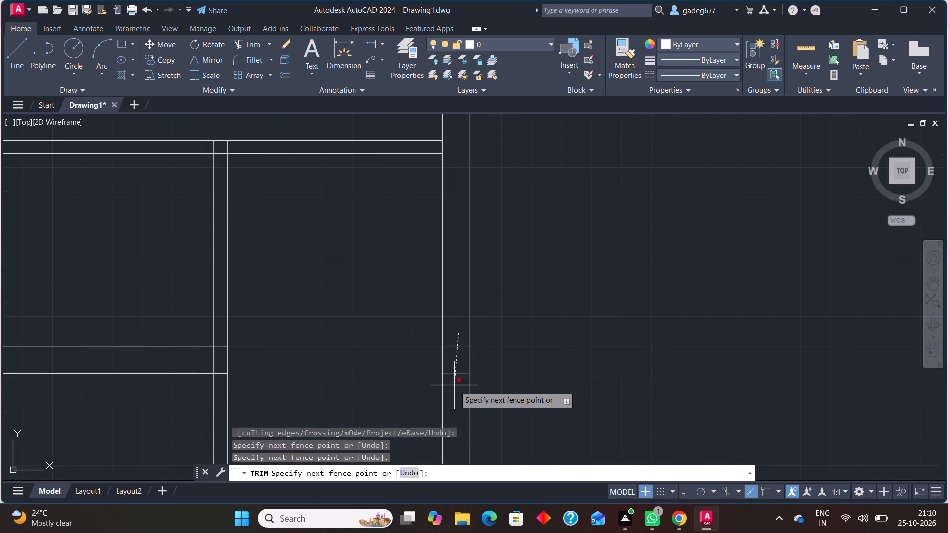
left_click(454, 386)
scroll(349, 373, "down", 2)
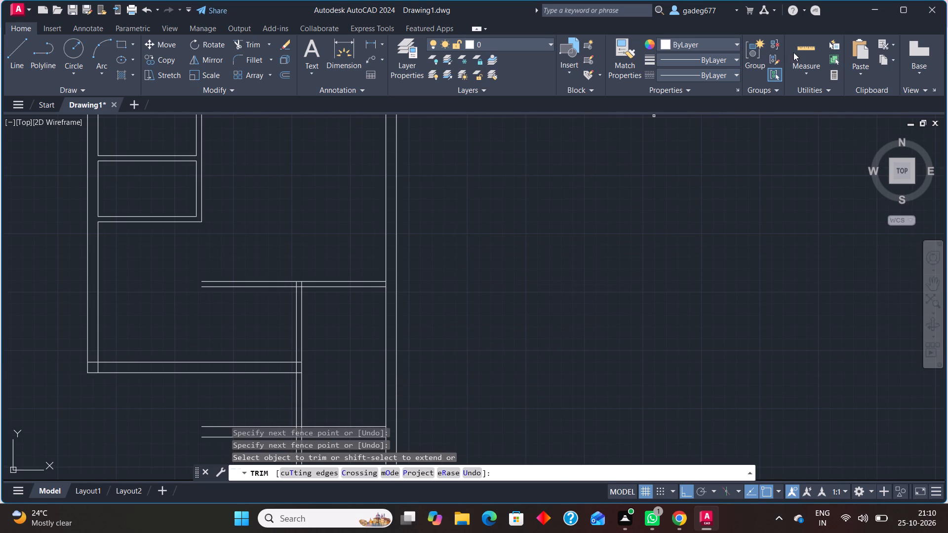
Quick-measure the lower-right room enclosed by the vertical partition, the right outer wall and the two horizontal walls.
left_click(797, 52)
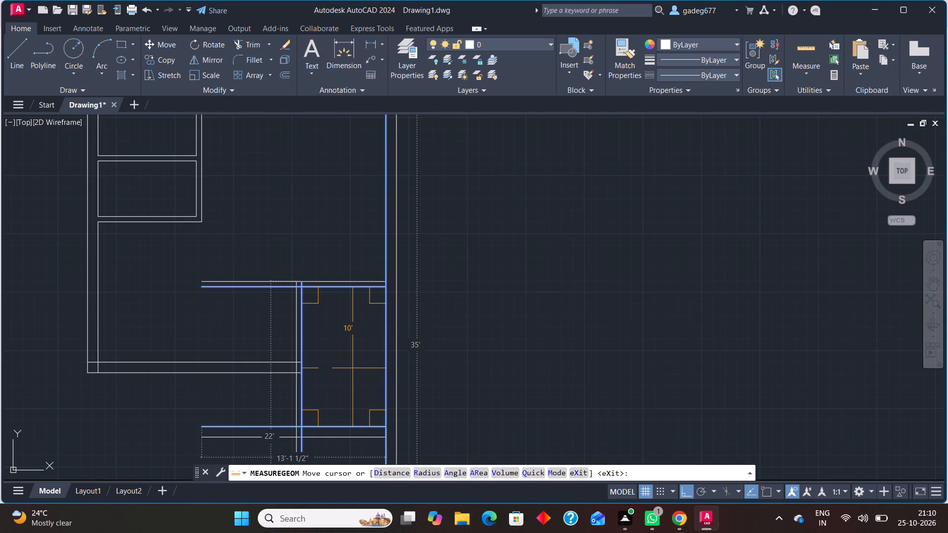
middle_click_drag(350, 368, 417, 448)
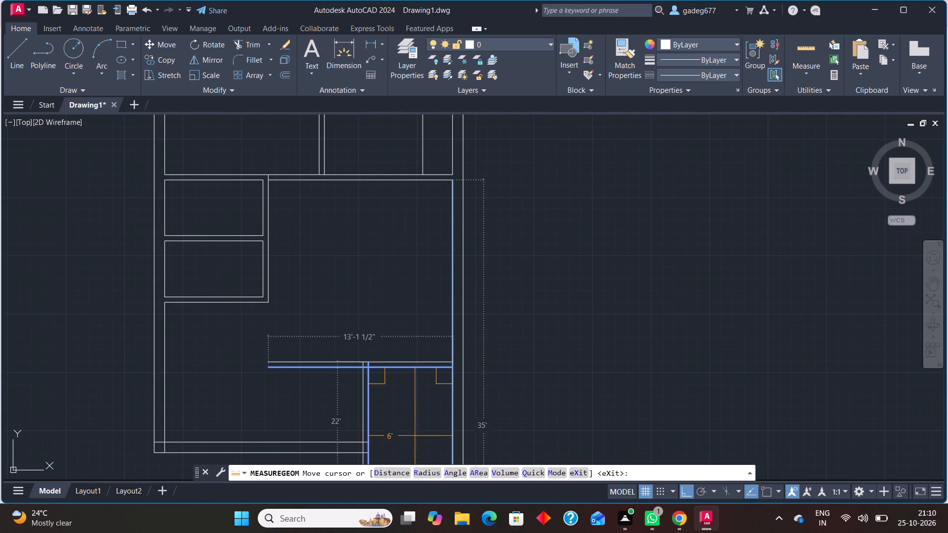
key("Escape")
Dimension the plan's overall width above the top outer wall, from its left outer corner to its right outer corner.
scroll(373, 277, "down", 2)
middle_click_drag(373, 272, 429, 366)
left_click(355, 44)
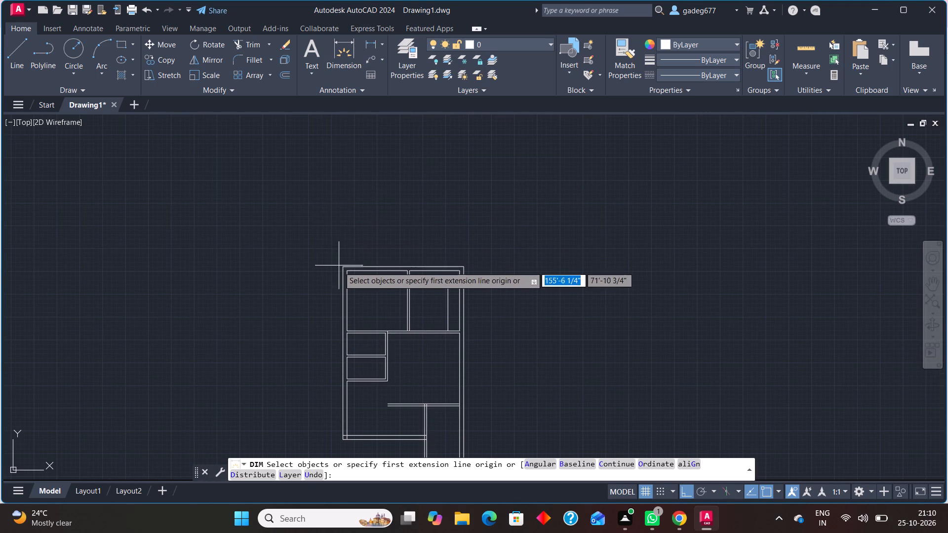
left_click(343, 267)
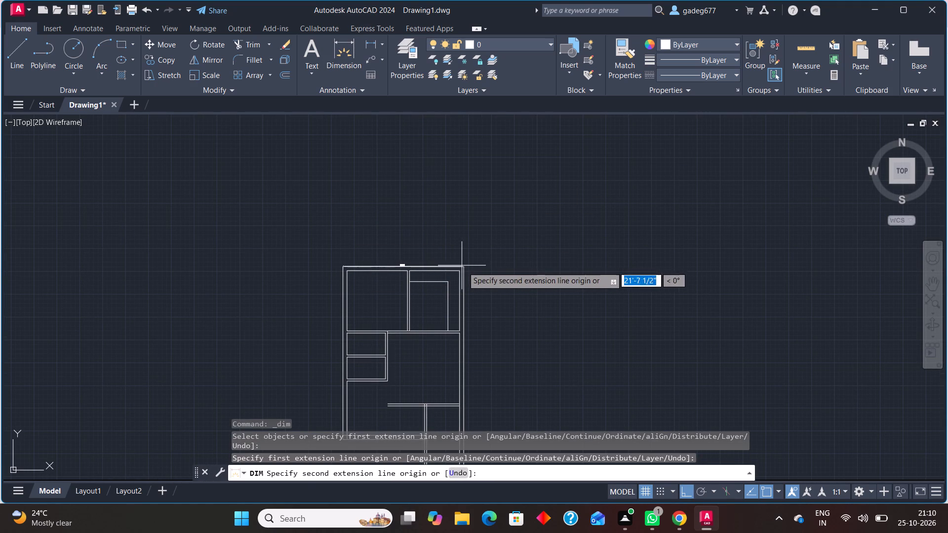
left_click(466, 268)
left_click(461, 249)
scroll(392, 248, "up", 3)
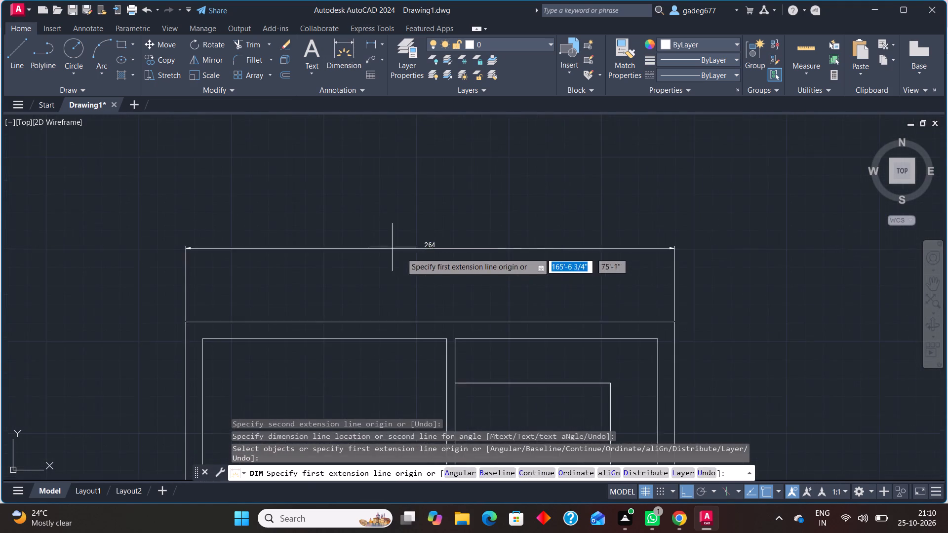
scroll(430, 258, "up", 2)
key("Escape")
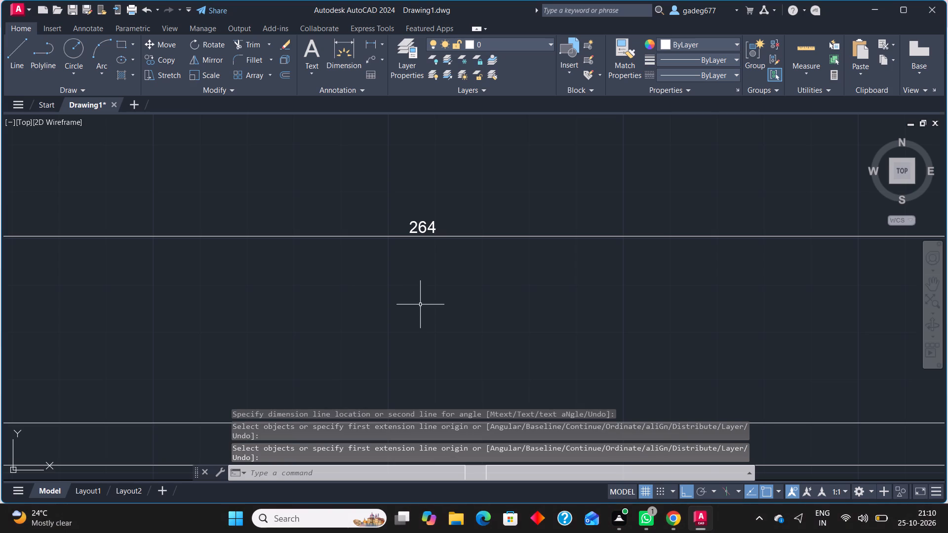
Modify the ISO-25 dimension style to Architectural units with 0'-0 1/2" precision and set it current.
type("dim")
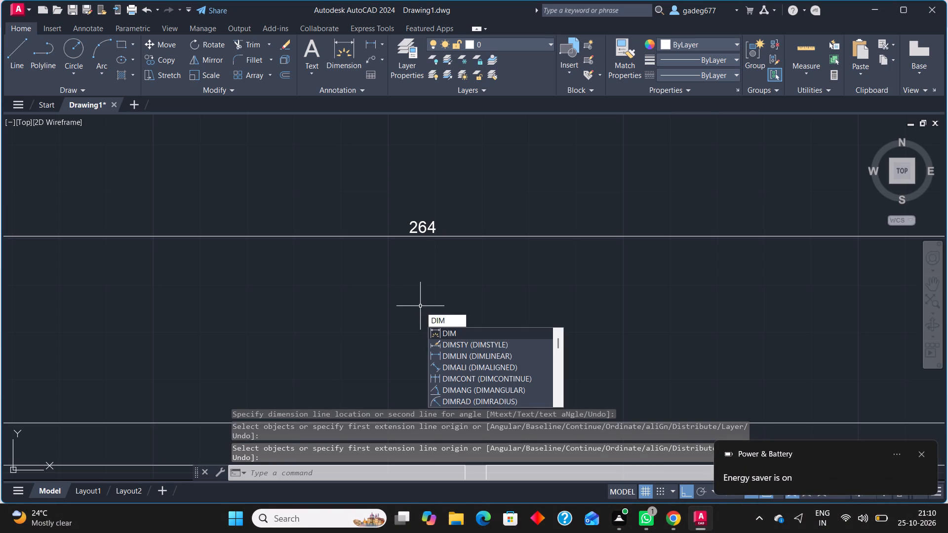
left_click(498, 344)
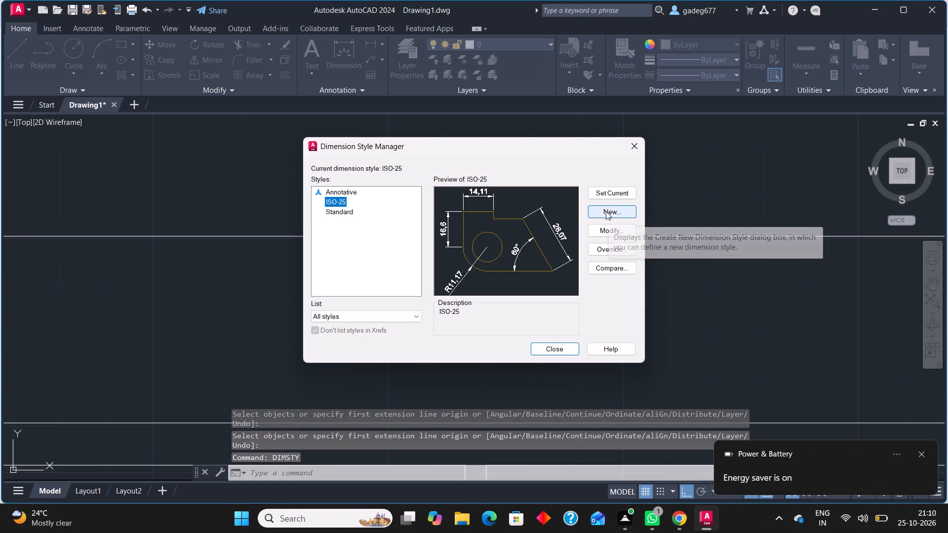
left_click(608, 230)
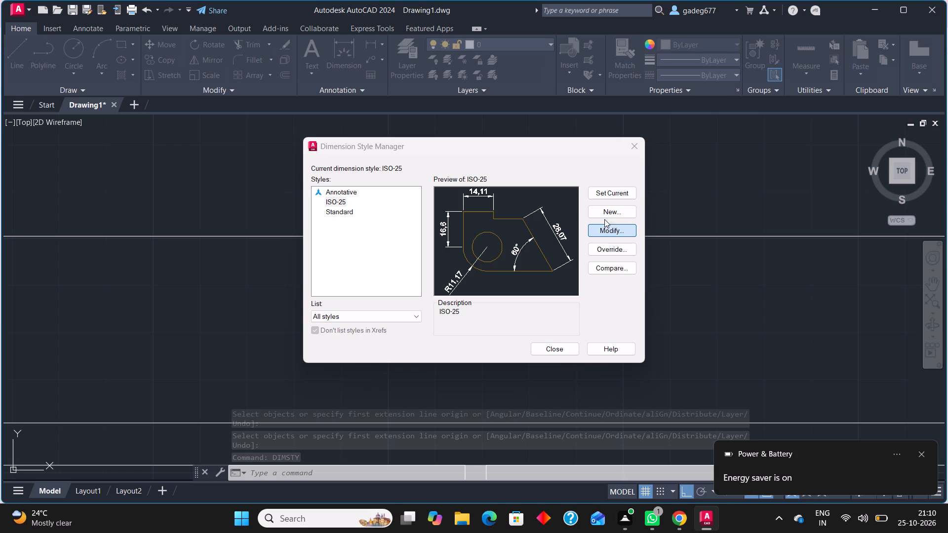
left_click(607, 228)
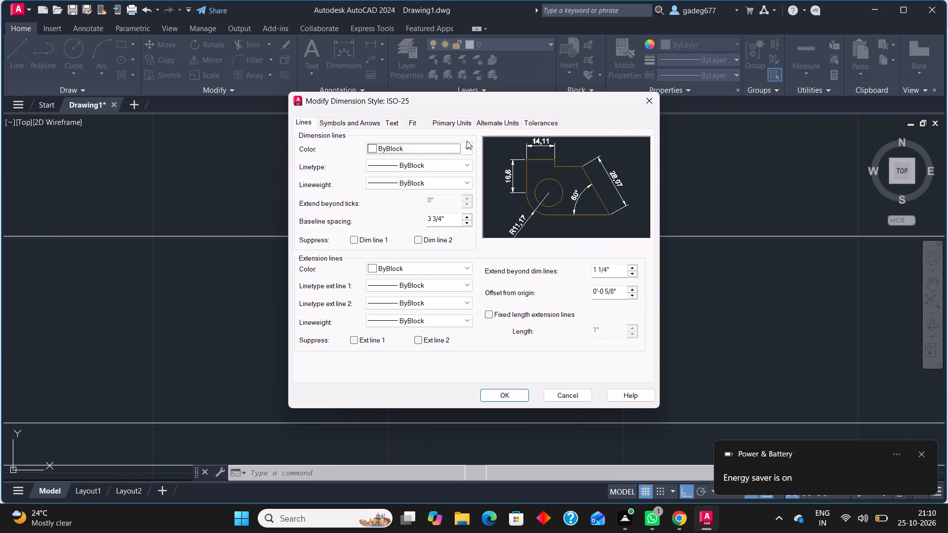
left_click(454, 120)
left_click(424, 141)
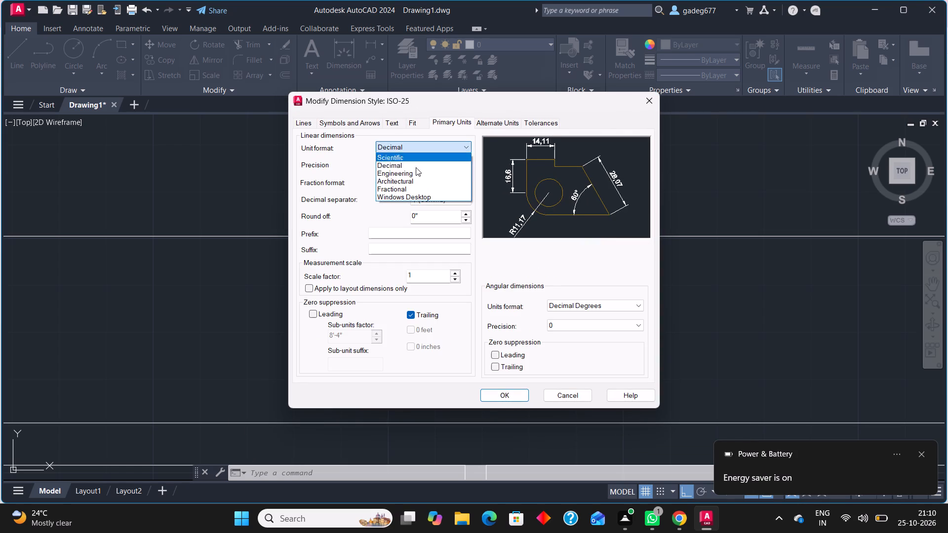
left_click(409, 182)
left_click(440, 164)
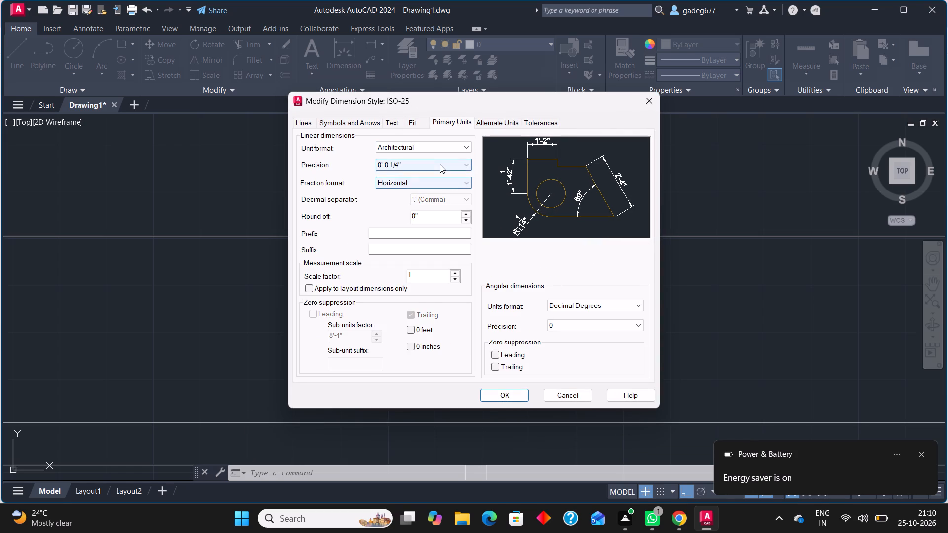
left_click(413, 184)
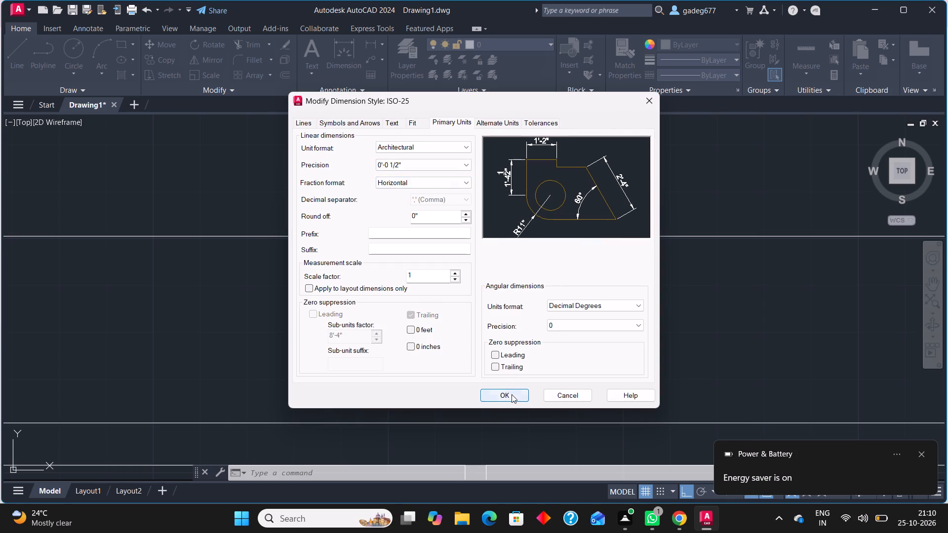
left_click(512, 394)
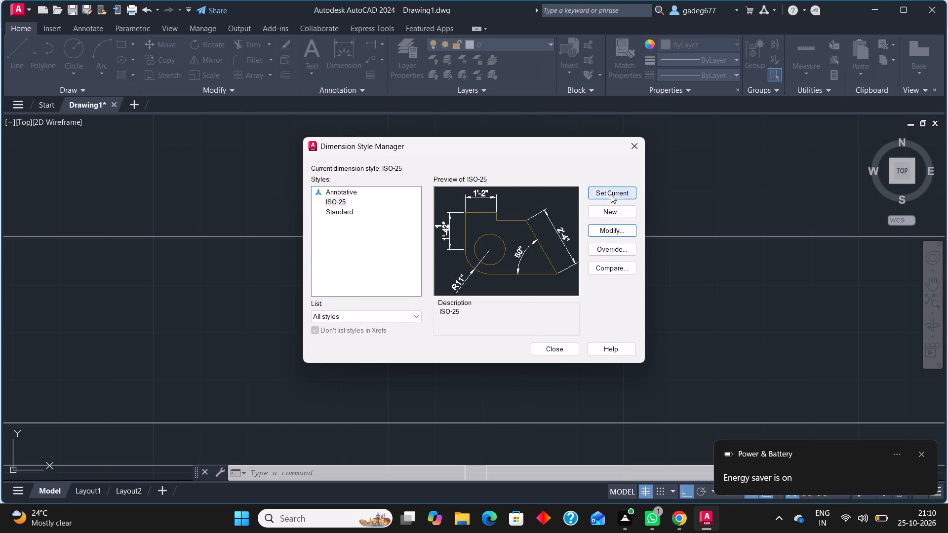
left_click(611, 194)
left_click(554, 347)
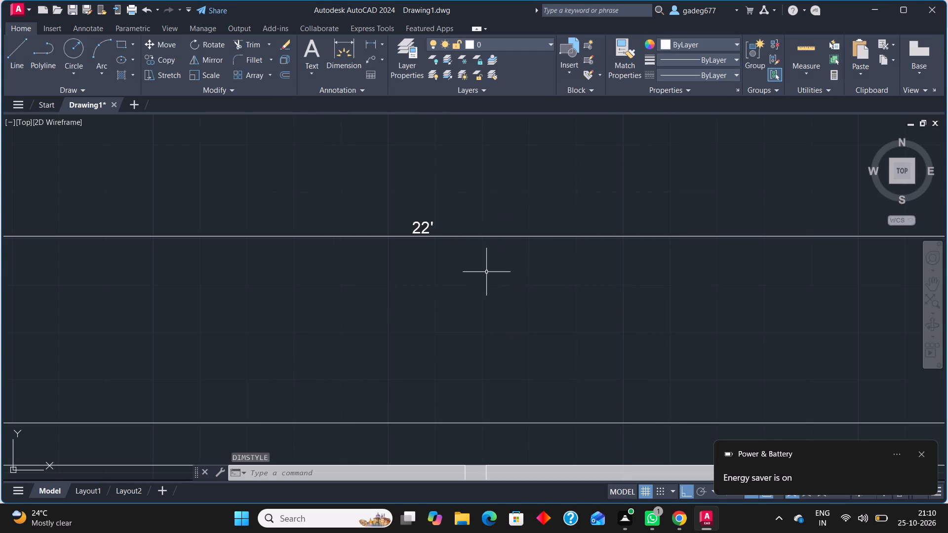
Stretch the right end of the lowest horizontal wall line past the right outer wall's outer face.
scroll(486, 272, "down", 1)
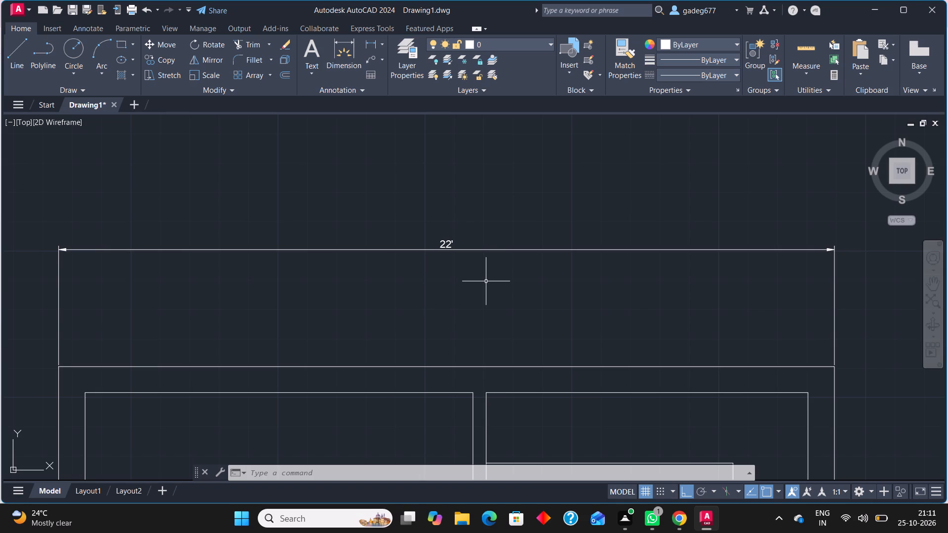
scroll(510, 314, "down", 1)
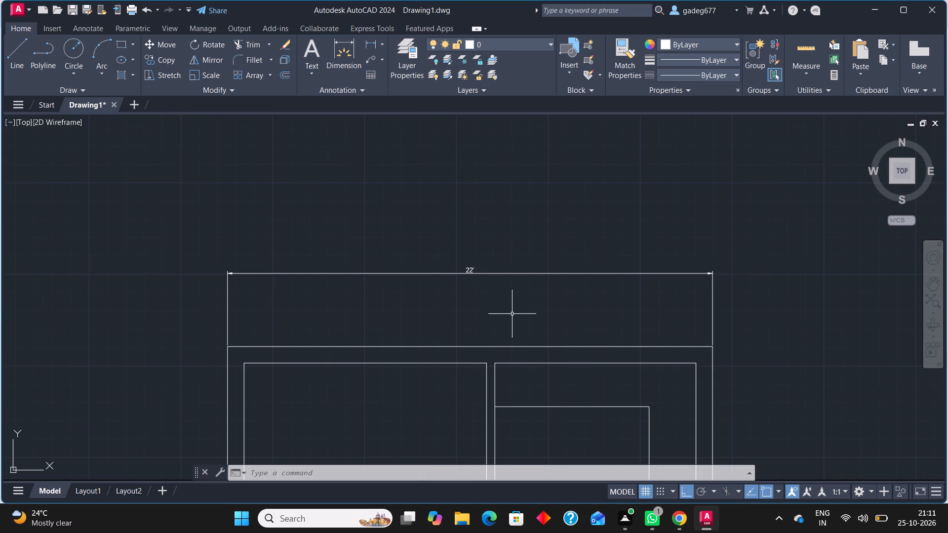
scroll(512, 314, "down", 2)
middle_click_drag(525, 319, 521, 195)
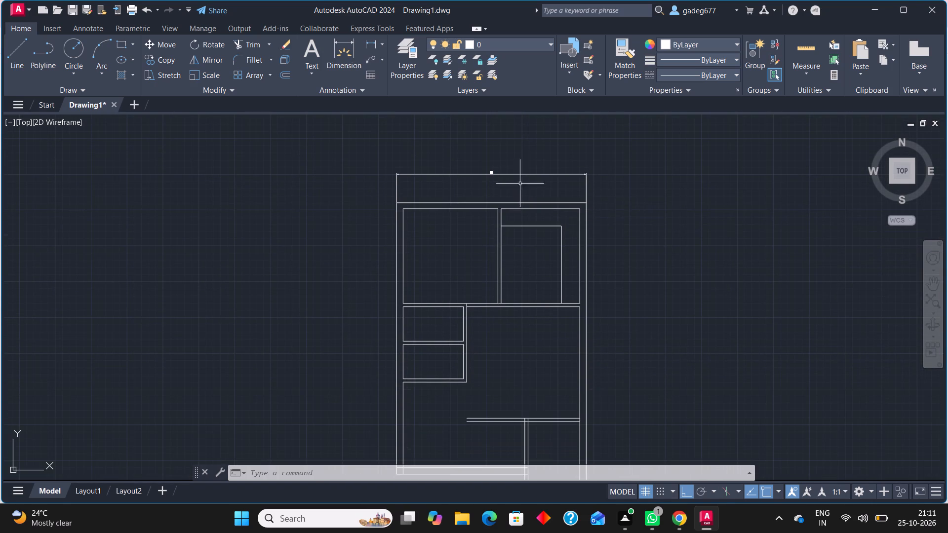
middle_click_drag(532, 345, 505, 215)
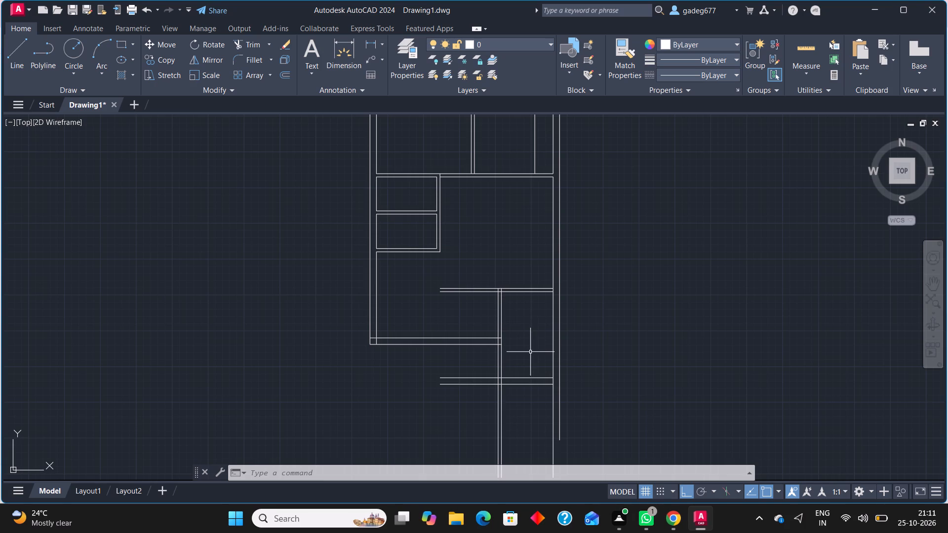
middle_click_drag(621, 340, 556, 213)
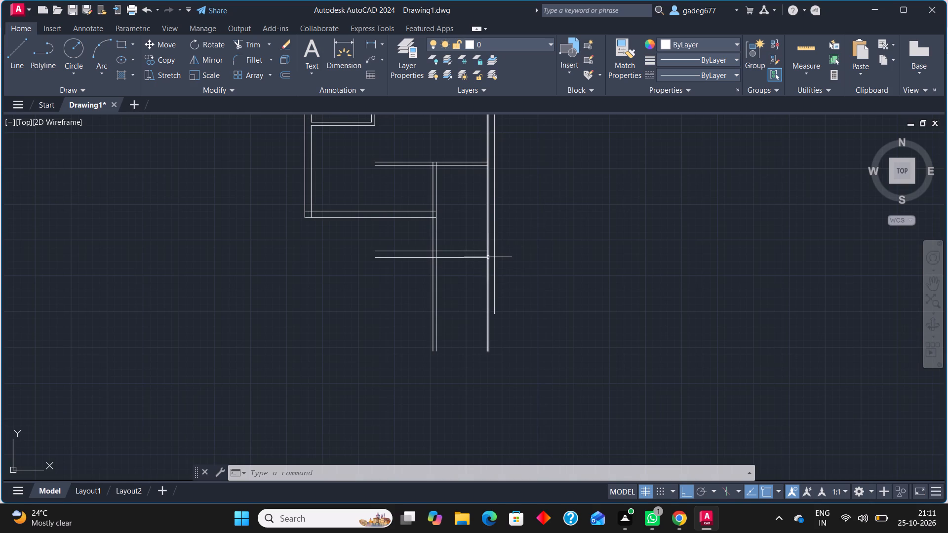
scroll(488, 258, "up", 2)
left_click(474, 259)
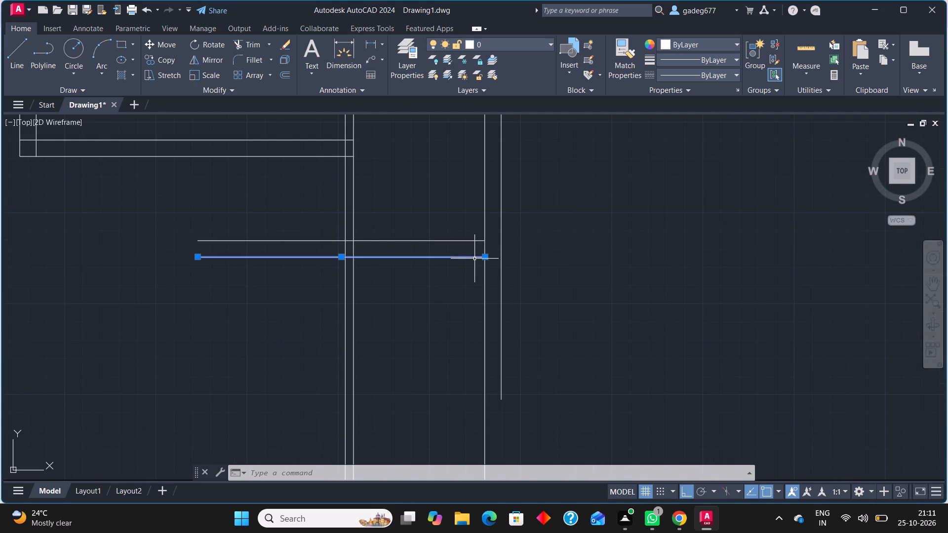
left_click(483, 257)
left_click(516, 253)
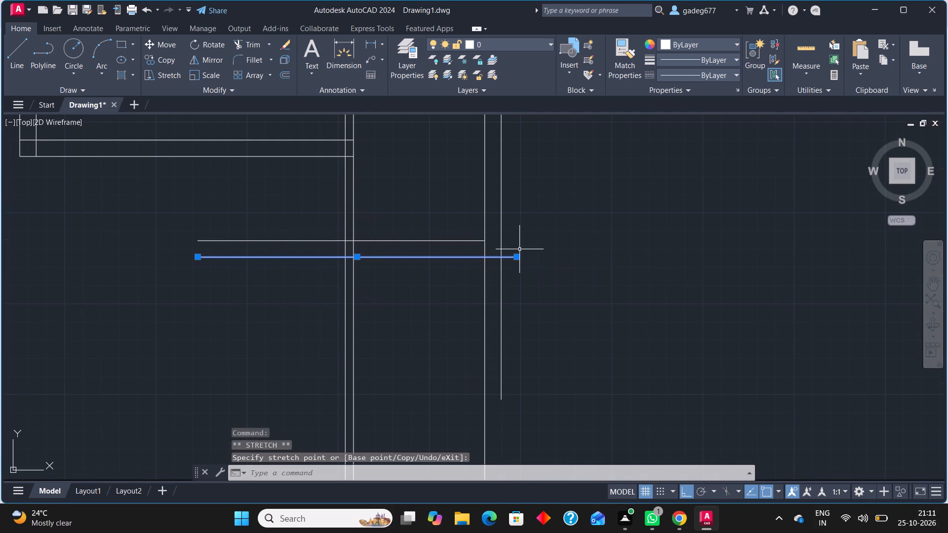
key("Escape")
Trim the vertical partition and right wall lines below the lowest wall line, its overhang, and the right wall's inner face within the corner.
type("tr")
key("Return")
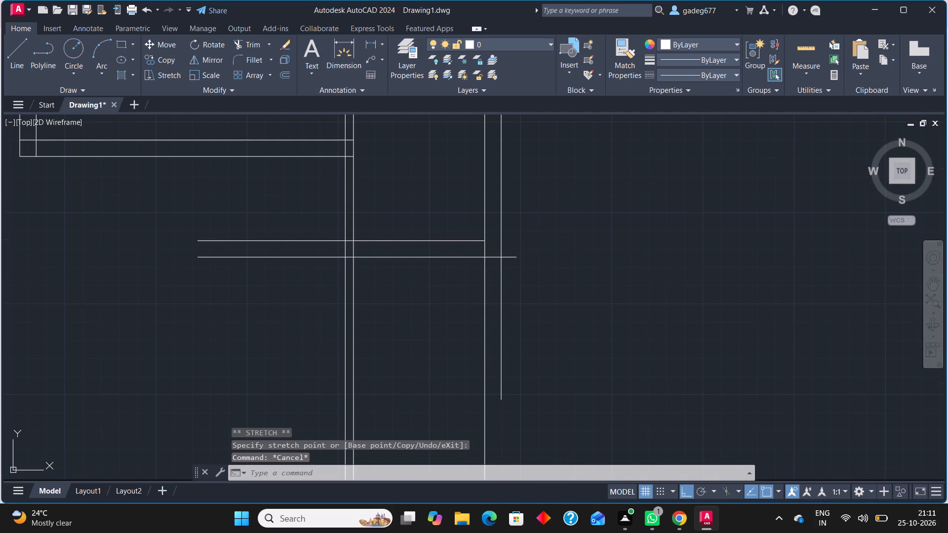
left_click_drag(175, 304, 181, 304)
left_click(553, 313)
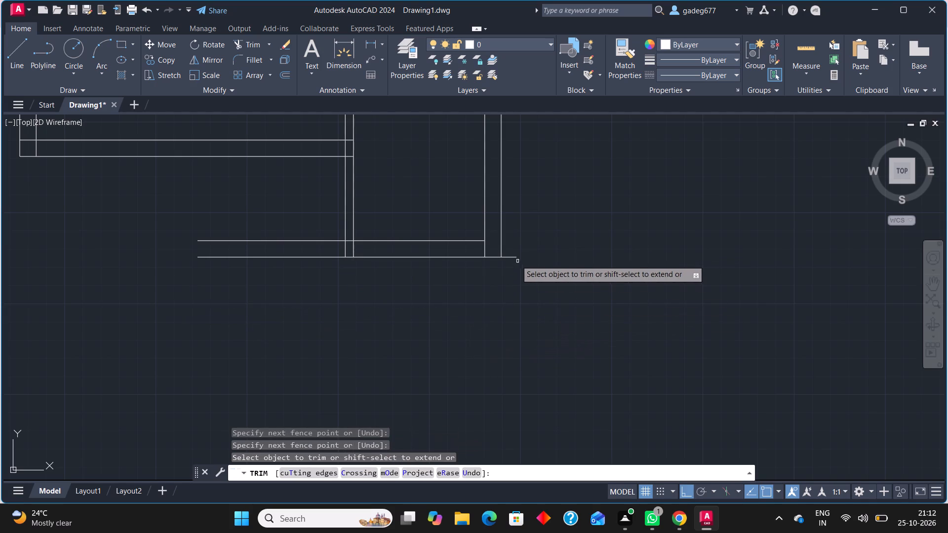
left_click(513, 258)
left_click(485, 252)
scroll(535, 242, "down", 2)
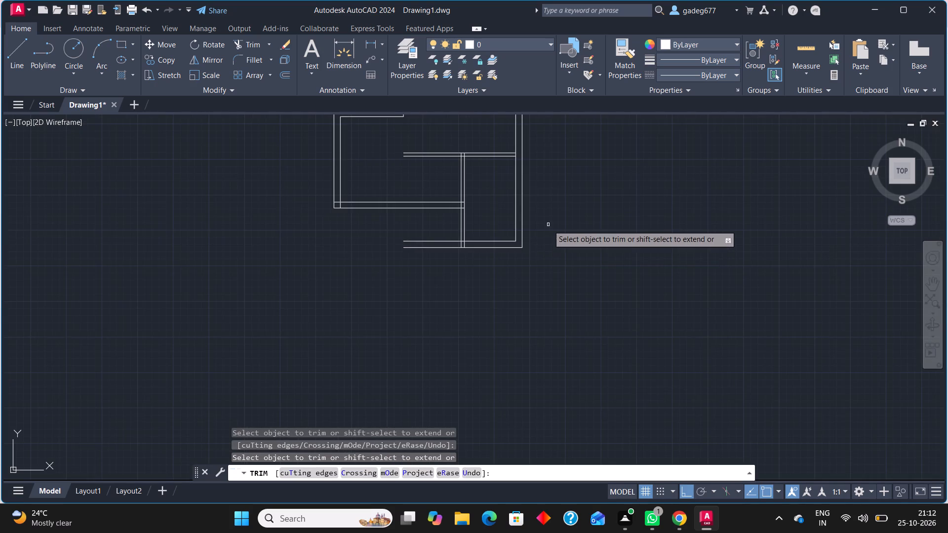
middle_click_drag(549, 225, 549, 361)
key("Escape")
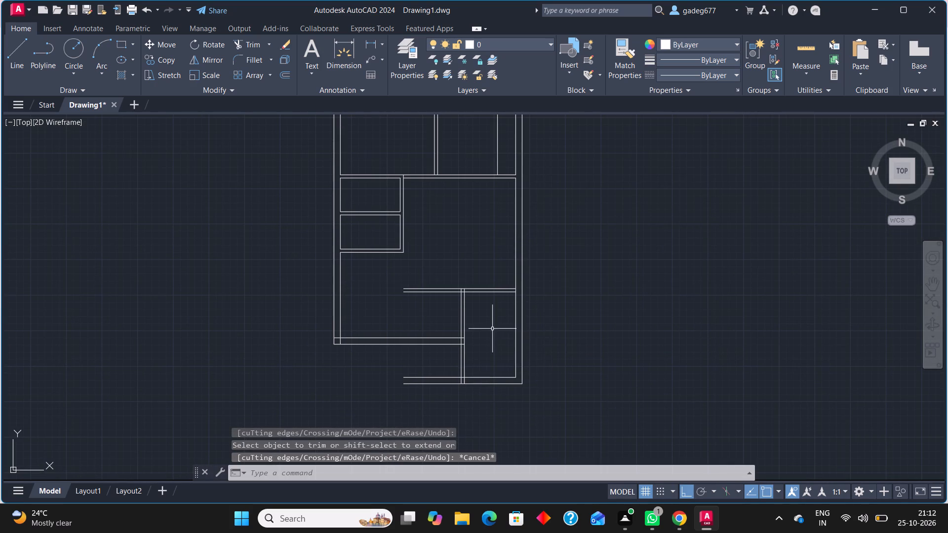
Delete both lines of the vertical partition in the lower-right area.
left_click(451, 320)
left_click(480, 319)
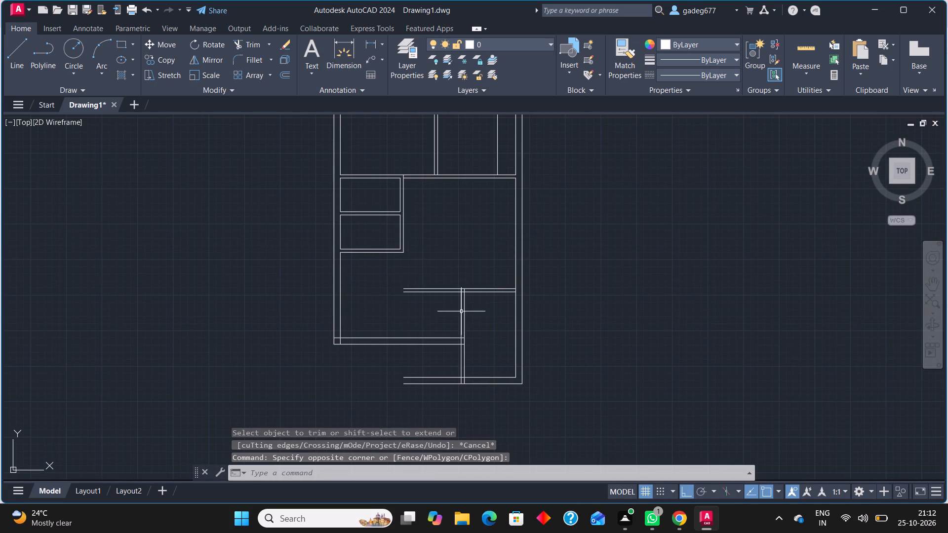
left_click(460, 312)
left_click(464, 311)
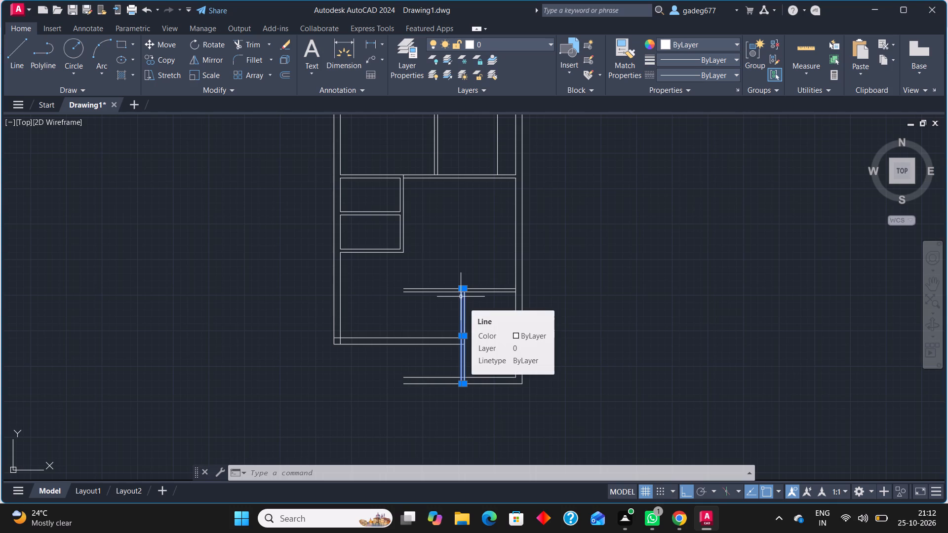
scroll(509, 277, "down", 1)
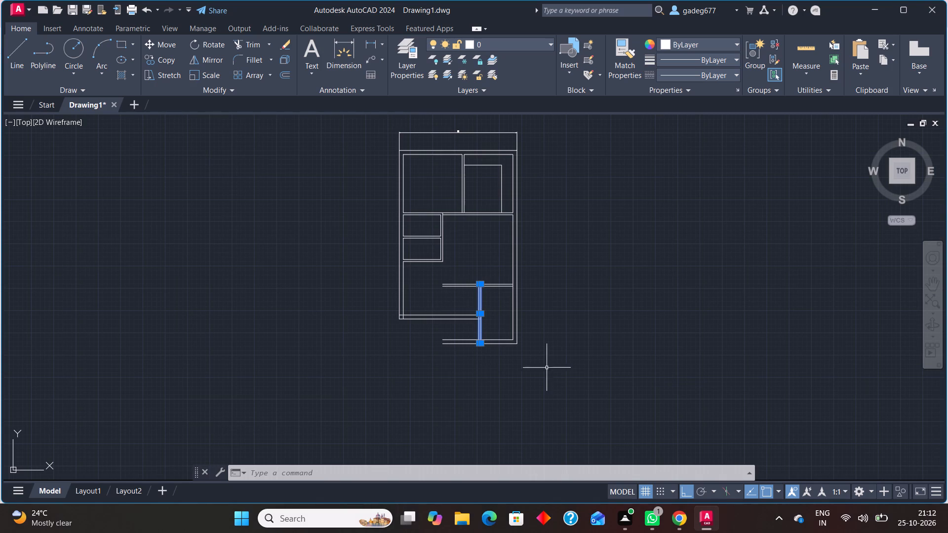
key("Delete")
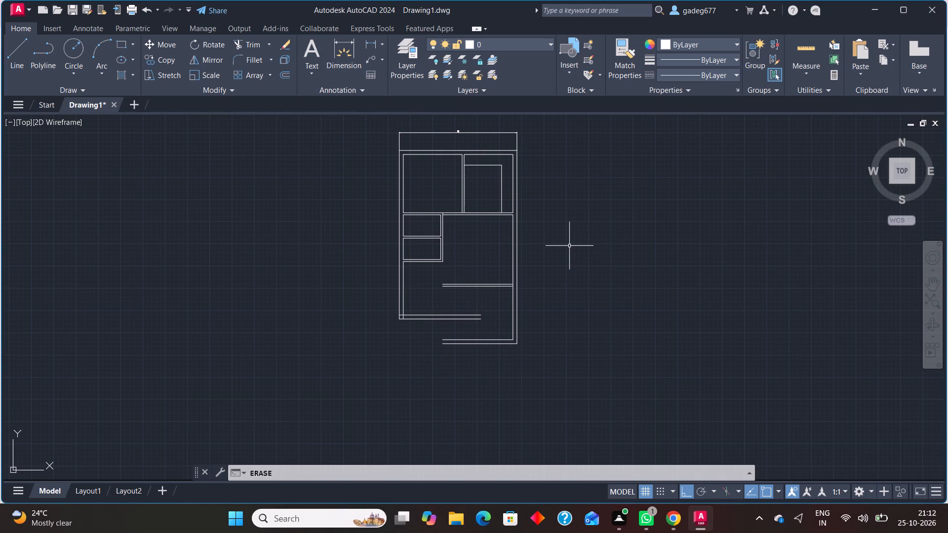
Offset the right wall's outer line 8' inward, and offset that copy 4.5" further left to form a vertical partition.
scroll(483, 314, "up", 2)
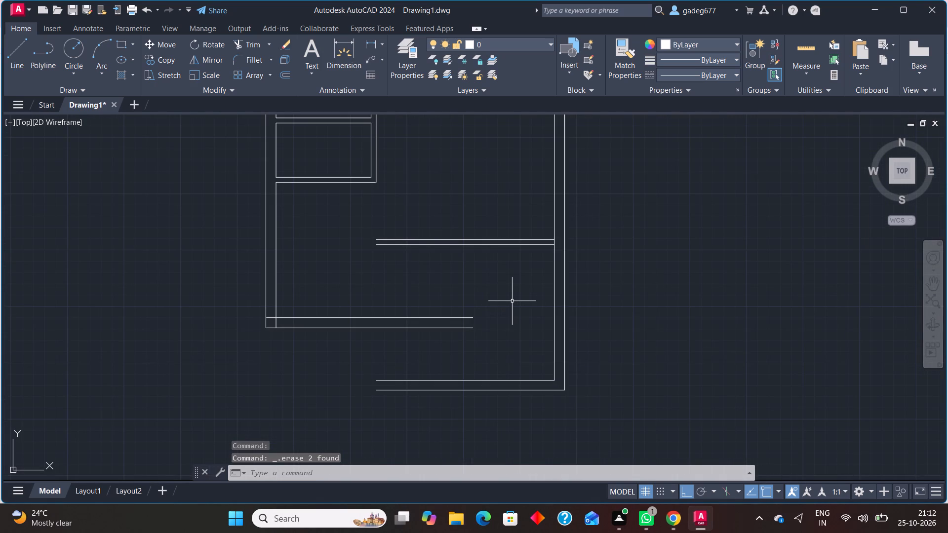
type("off")
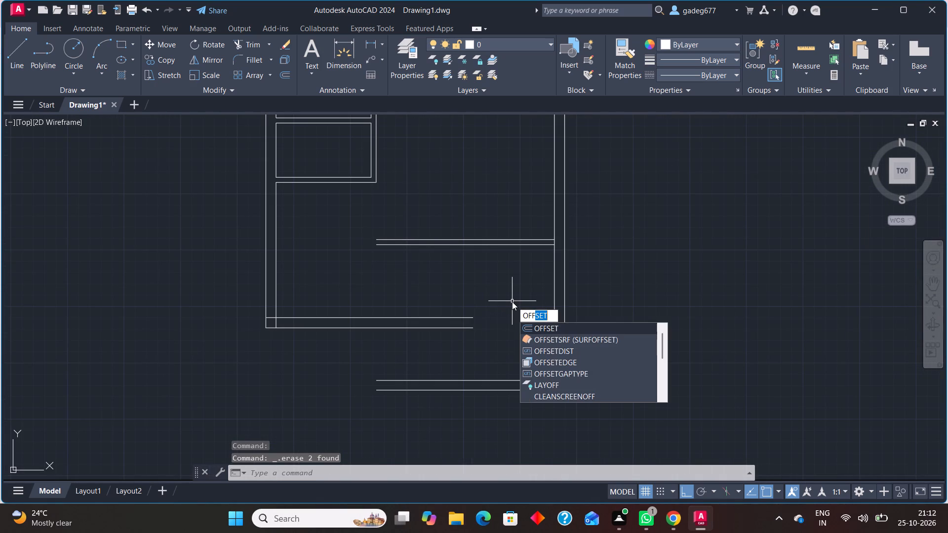
key("Return")
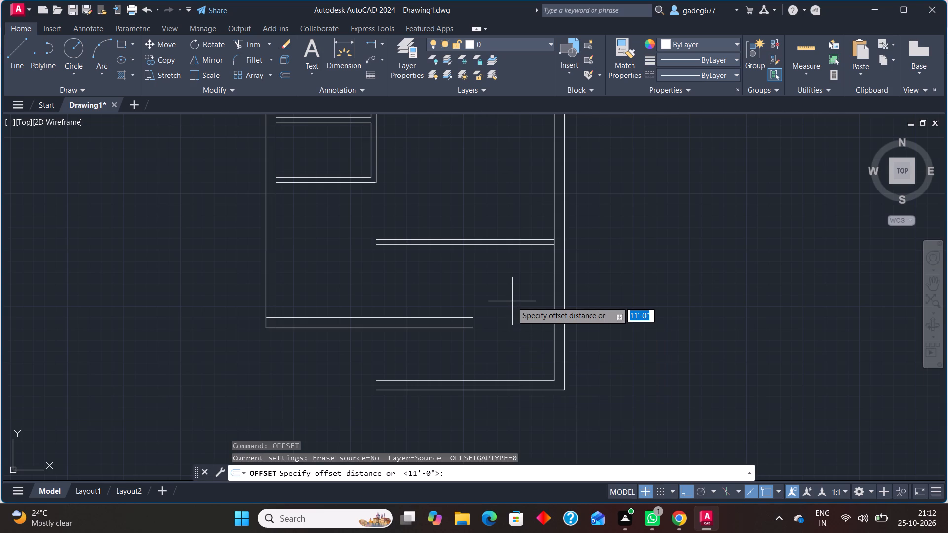
type("8'")
key("Return")
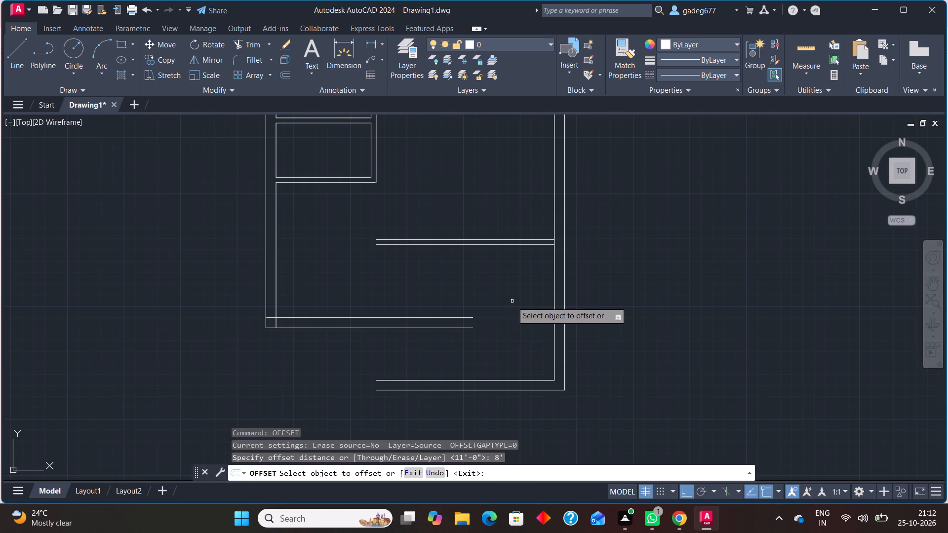
left_click(564, 326)
left_click(500, 341)
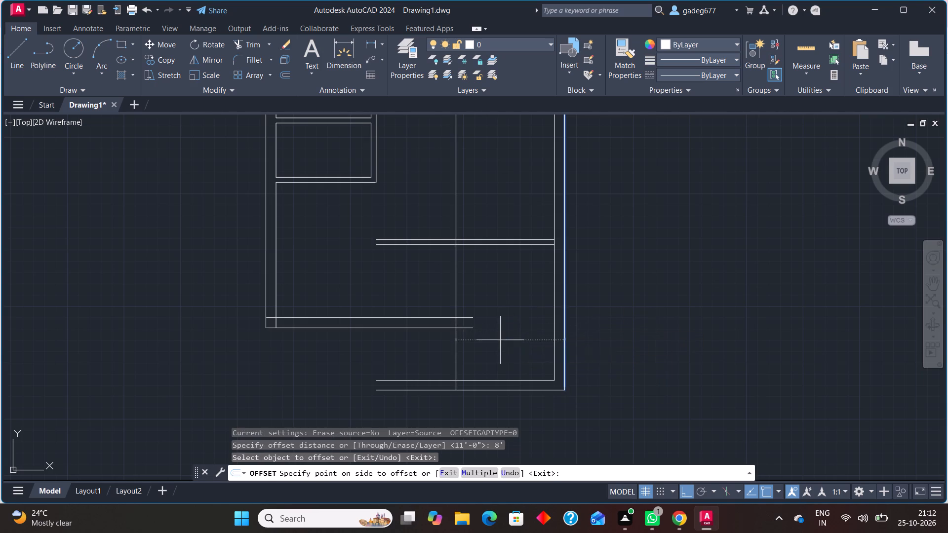
left_click(457, 297)
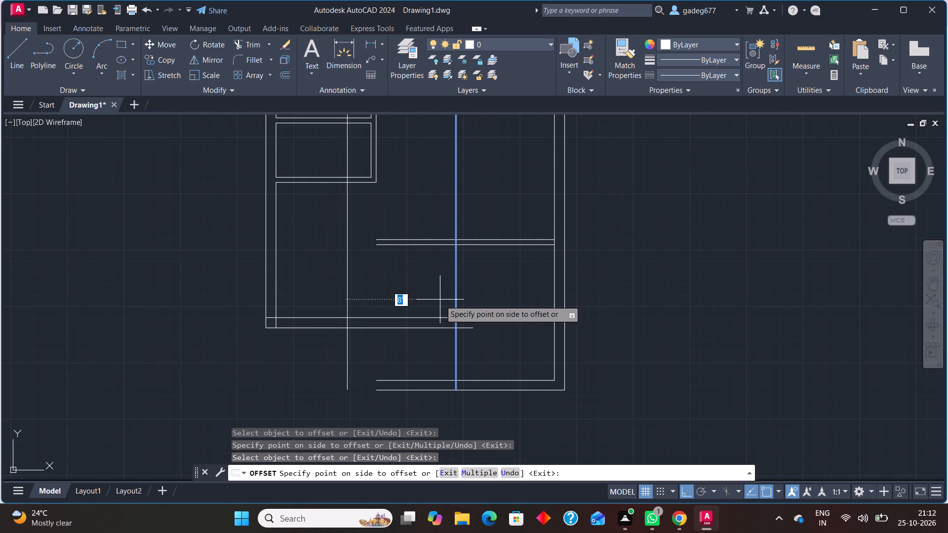
type("4.5\"")
key("Return")
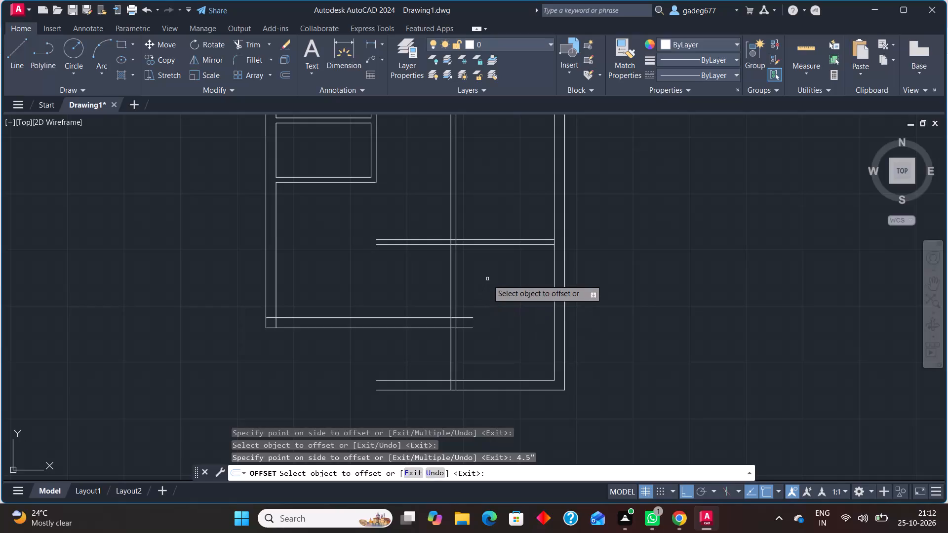
Offset the right wall's outer line 11' inward, and offset that copy 4" further left to form a second vertical partition.
left_click(565, 206)
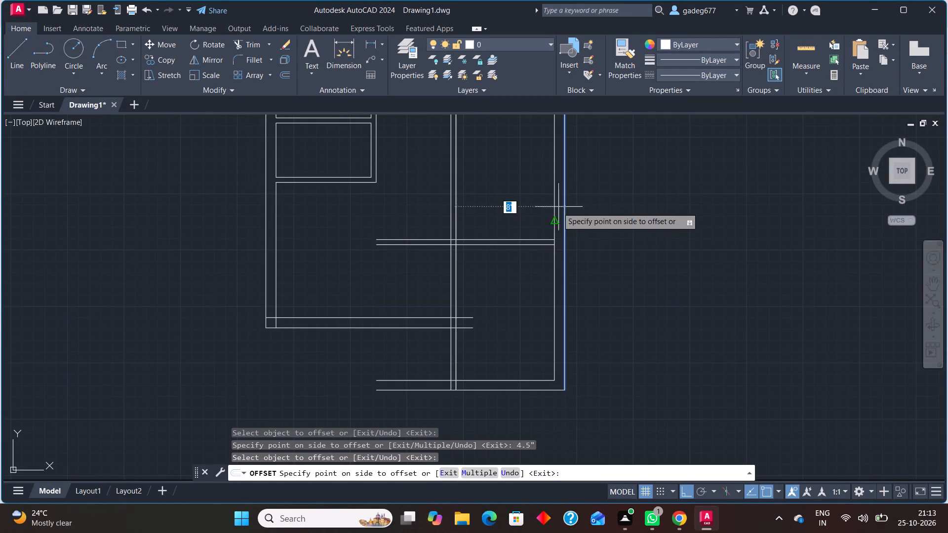
type("11'")
key("Return")
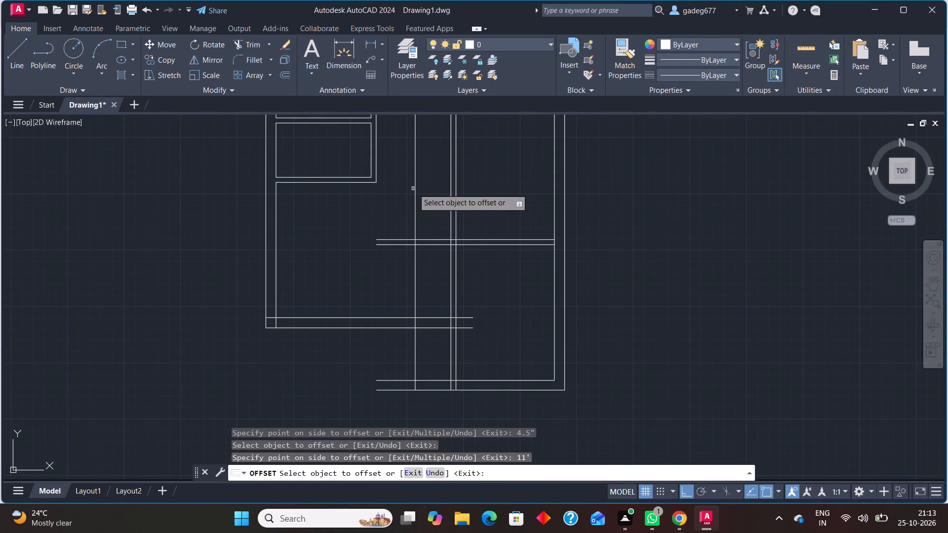
left_click(414, 189)
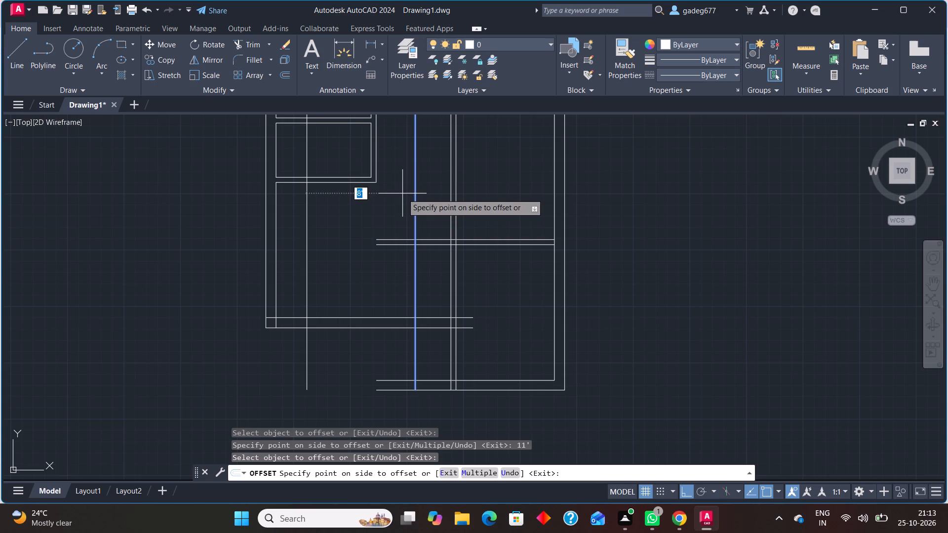
type("4.")
key("Return")
key("5")
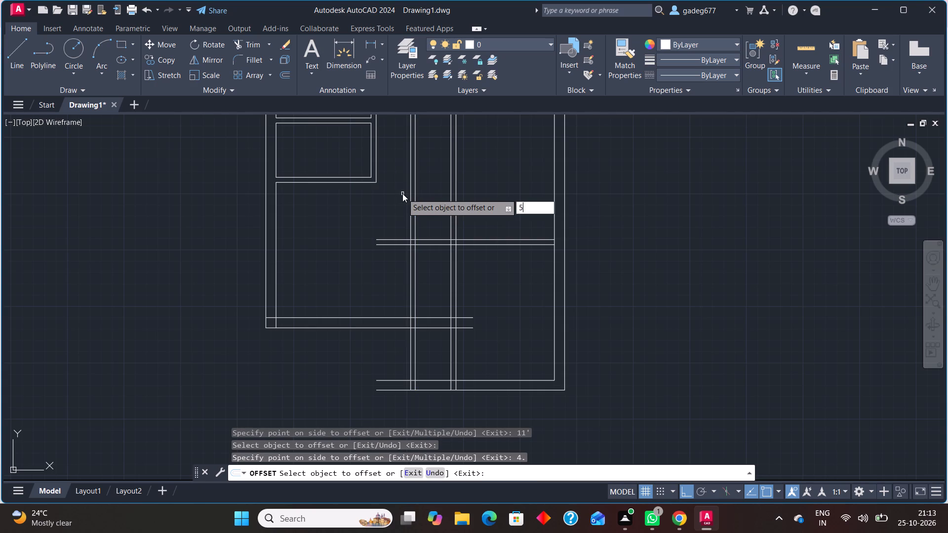
key("BackSpace")
type("4.5\"")
key("Return")
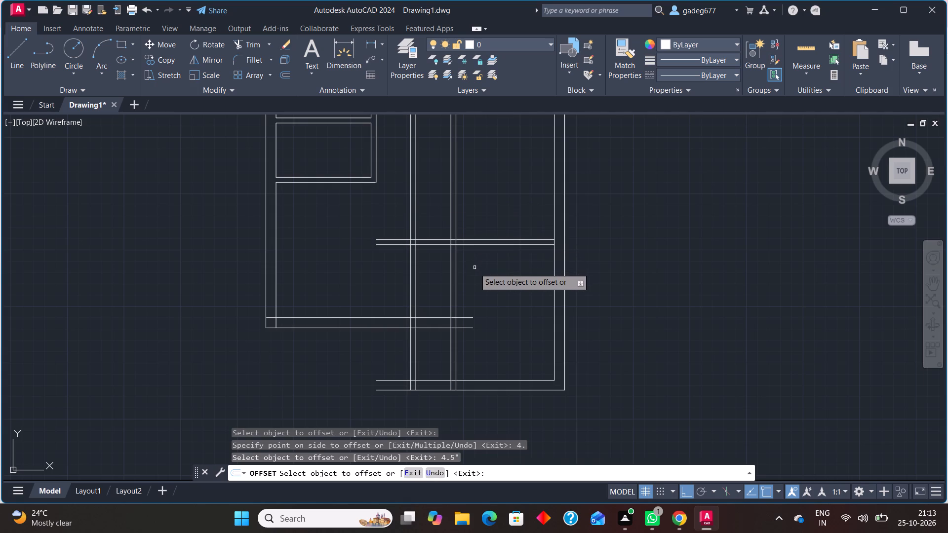
type("tr")
key("Return")
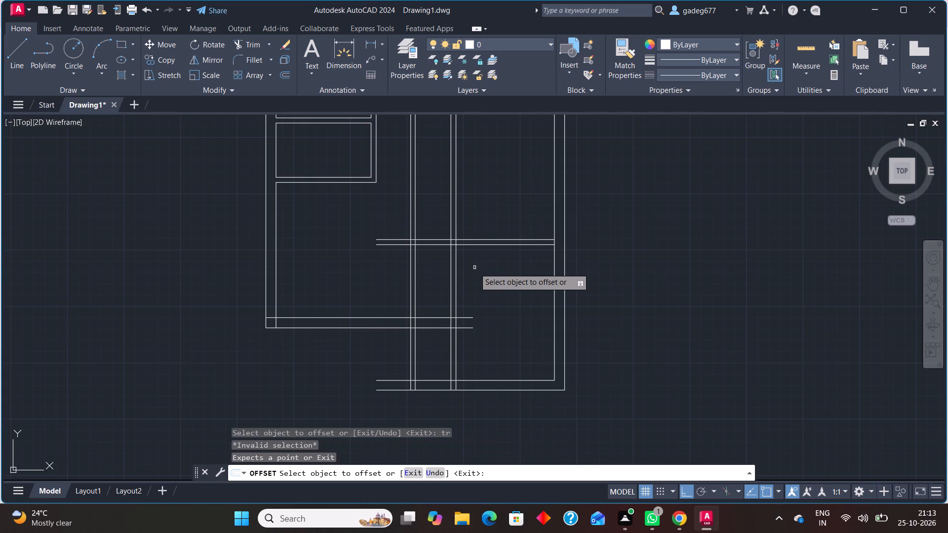
left_click(391, 214)
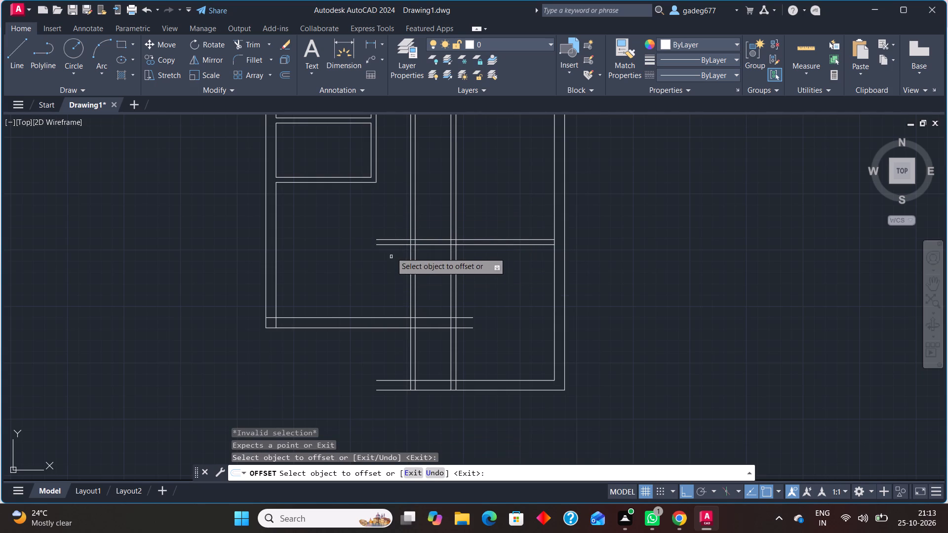
key("Escape")
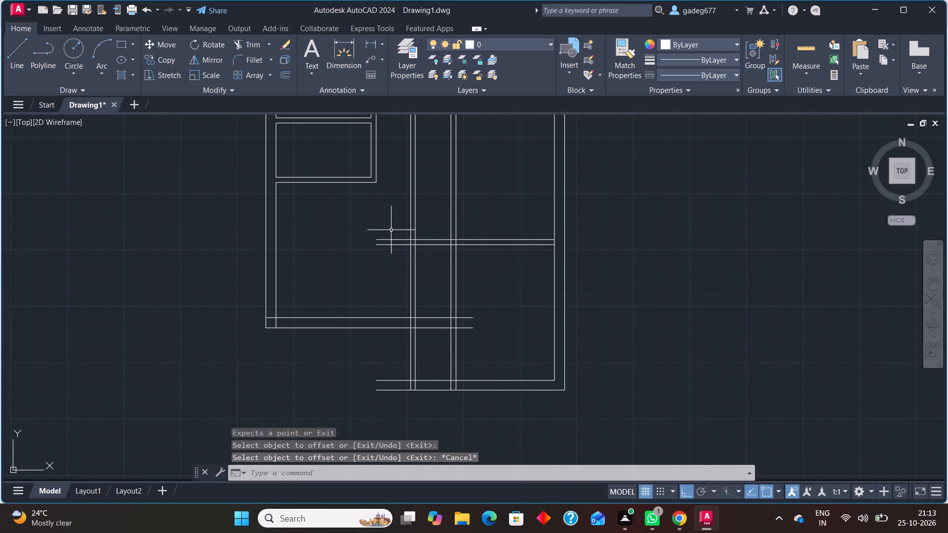
type("off")
key("Escape")
key("Escape")
Trim both lines of the lower horizontal partition where they extend left of the second vertical partition.
type("tr")
key("Return")
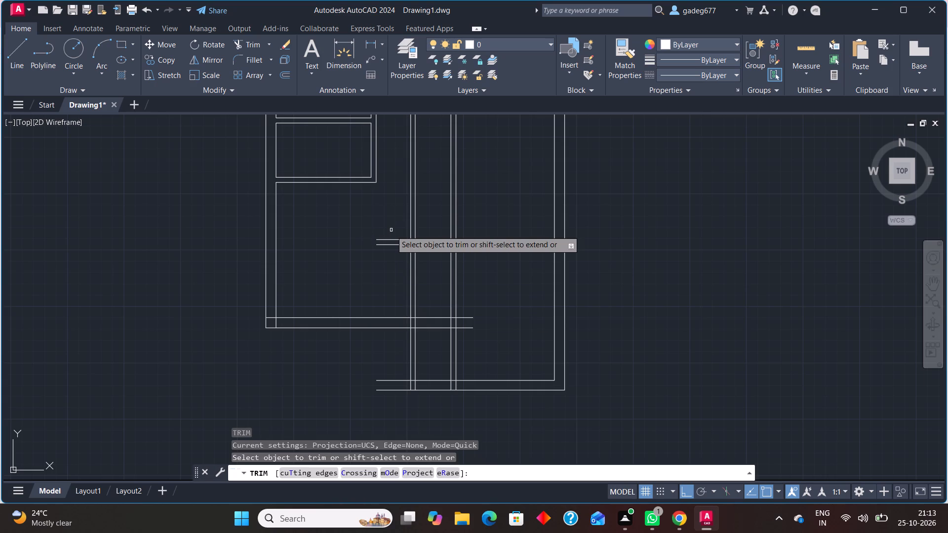
left_click(391, 230)
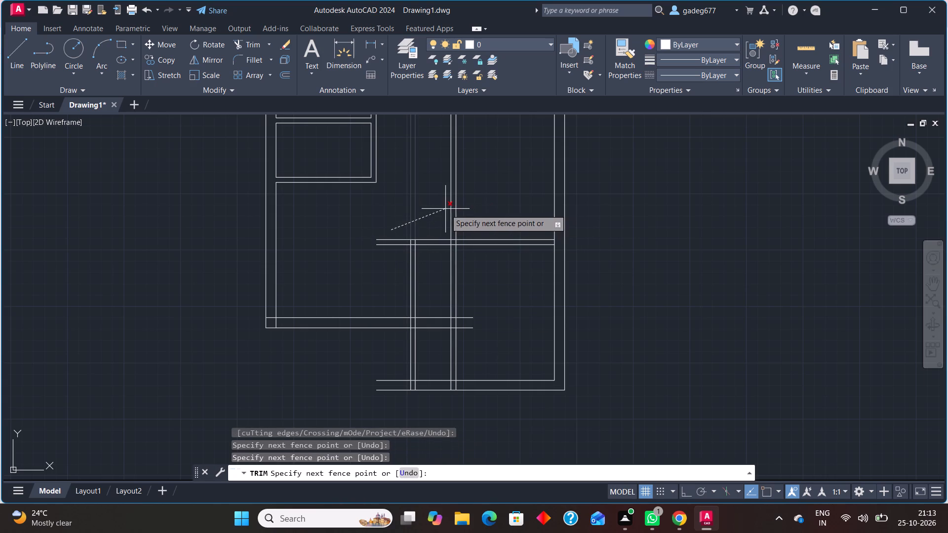
left_click(391, 214)
left_click(392, 227)
left_click(393, 257)
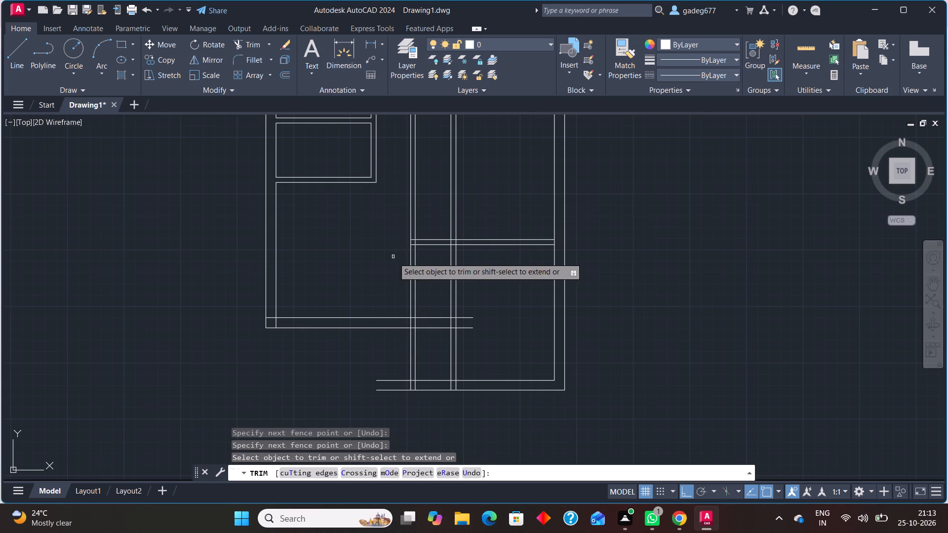
Trim the lower-left bottom wall between the two vertical partitions, the left partition below it, and the lowest wall left of the right partition.
left_click(426, 295)
left_click(435, 358)
left_click(433, 358)
left_click(386, 354)
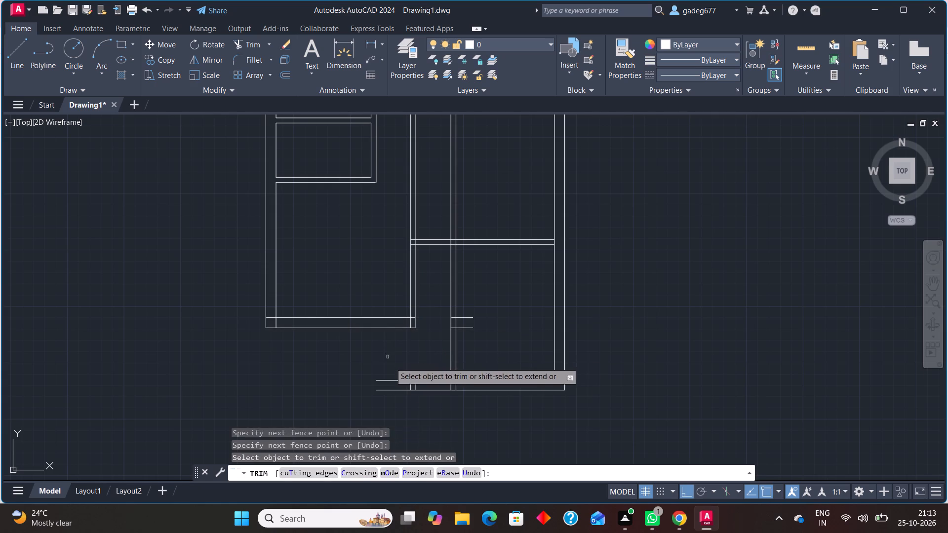
left_click(400, 372)
left_click(397, 417)
left_click(434, 370)
left_click(434, 405)
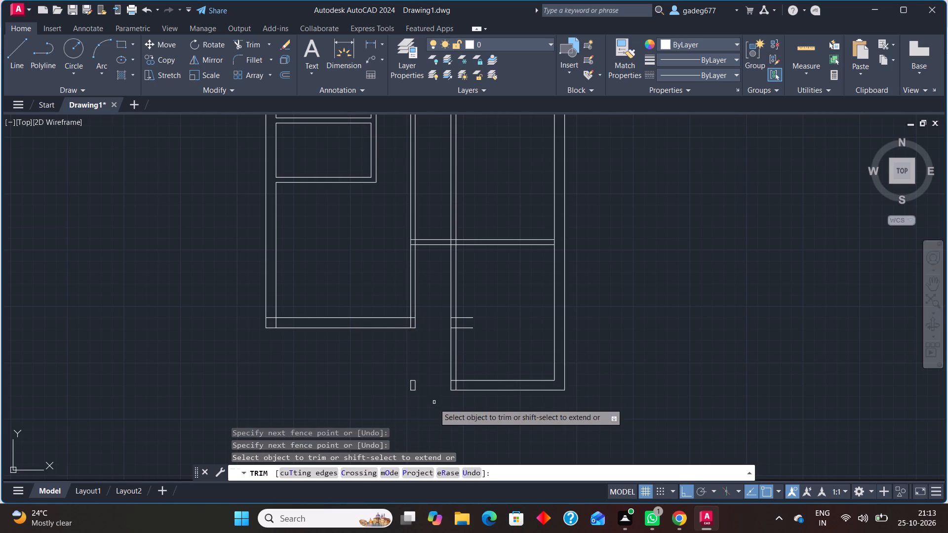
Trim the bottom wall's leftover stubs across the right partition and clean the corner where the left partition meets the bottom wall.
left_click(463, 308)
left_click(466, 344)
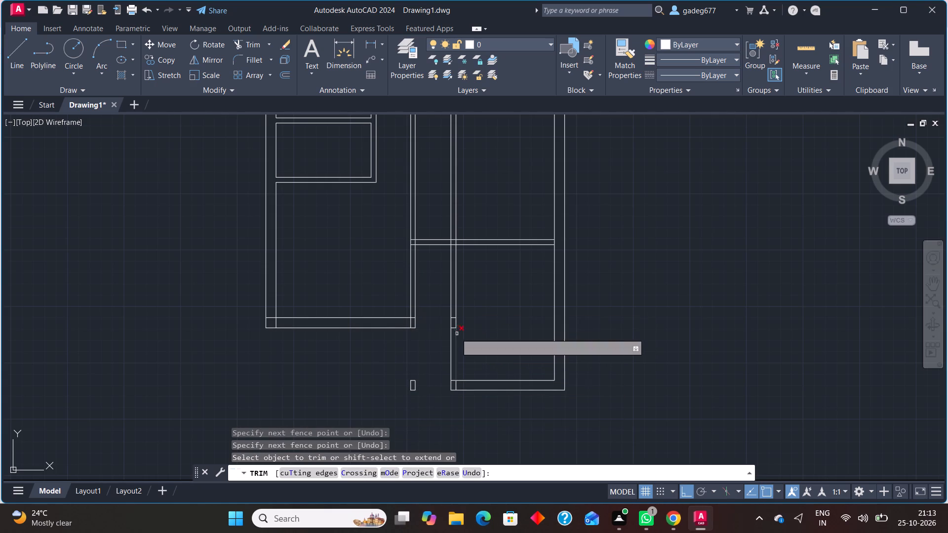
scroll(453, 329, "up", 2)
left_click(447, 295)
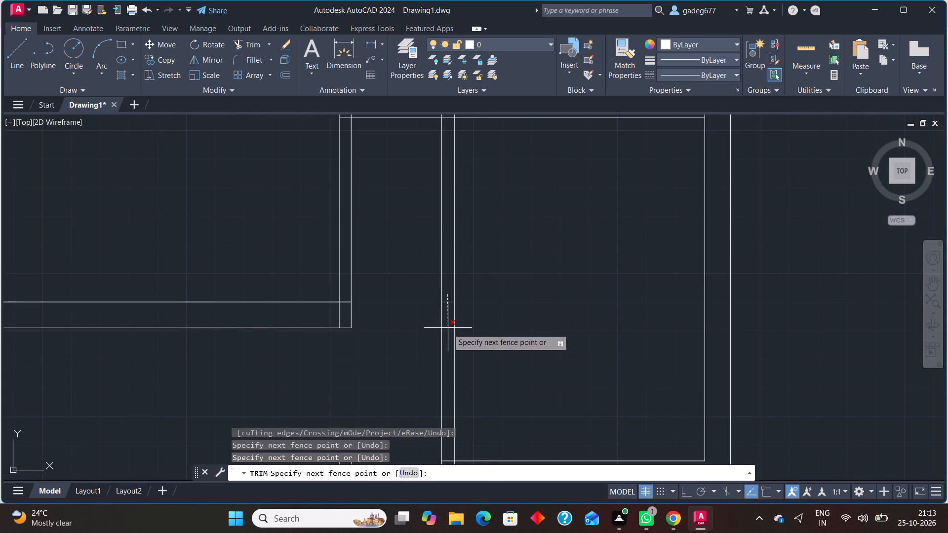
left_click(448, 333)
left_click(346, 295)
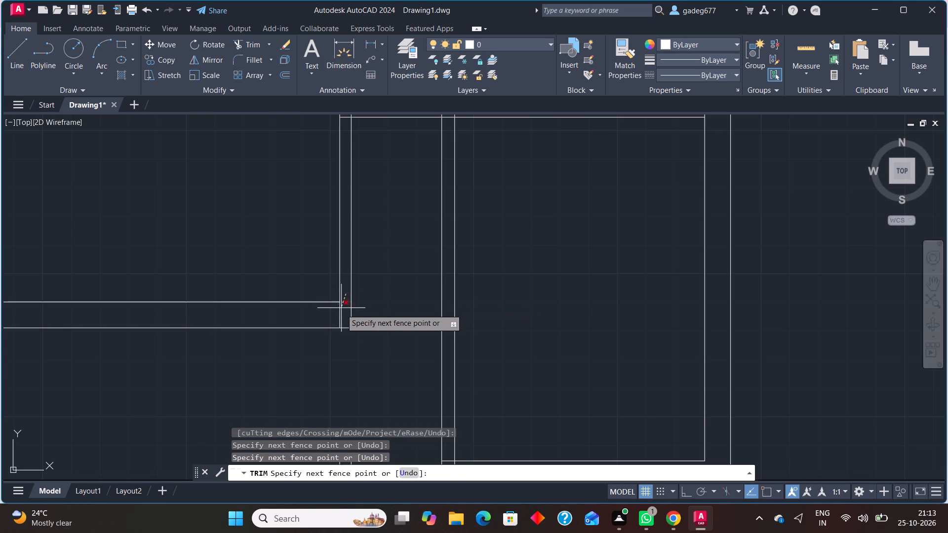
left_click(343, 311)
left_click(343, 313)
left_click(337, 314)
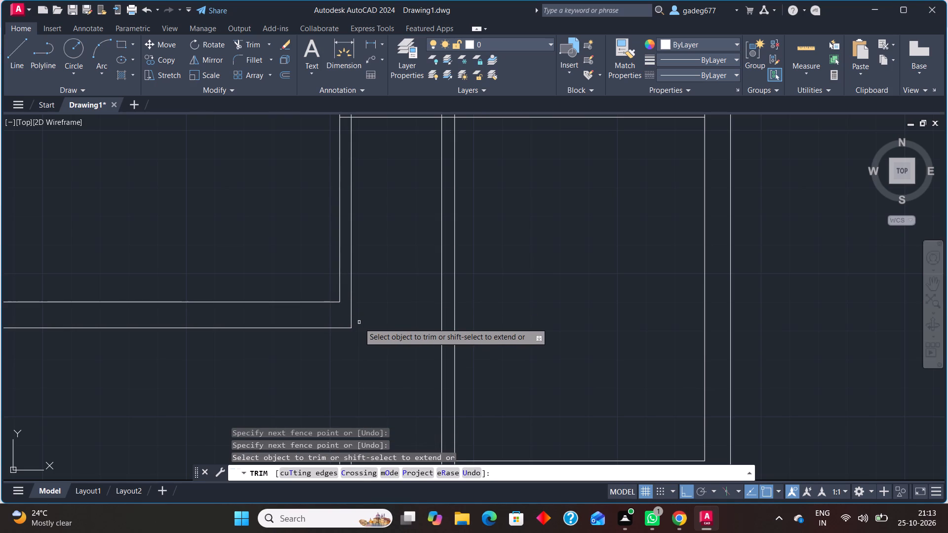
Trim the overlapping lines where the horizontal partition joins the left vertical partition to open the T-junction.
scroll(359, 323, "down", 1)
middle_click_drag(366, 179, 384, 249)
scroll(366, 179, "up", 1)
left_click(356, 259)
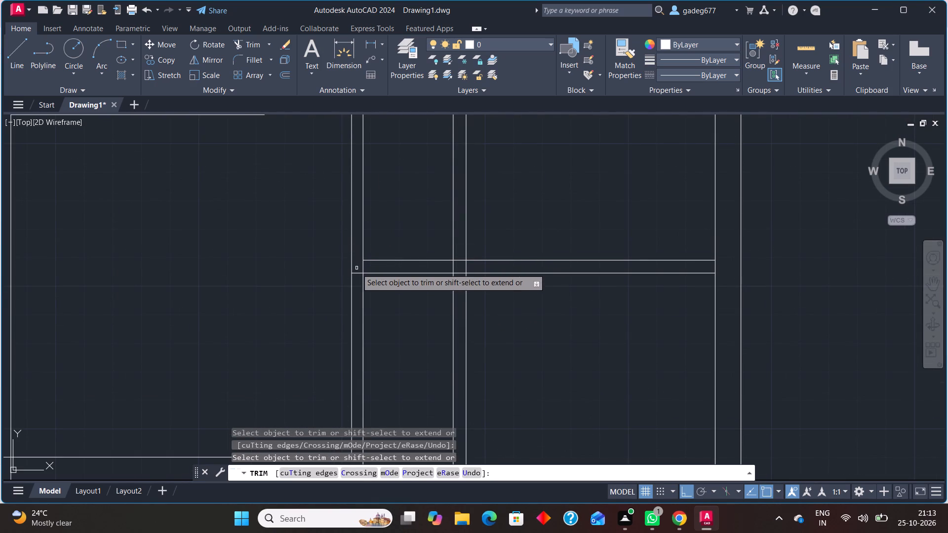
left_click(358, 272)
left_click(364, 266)
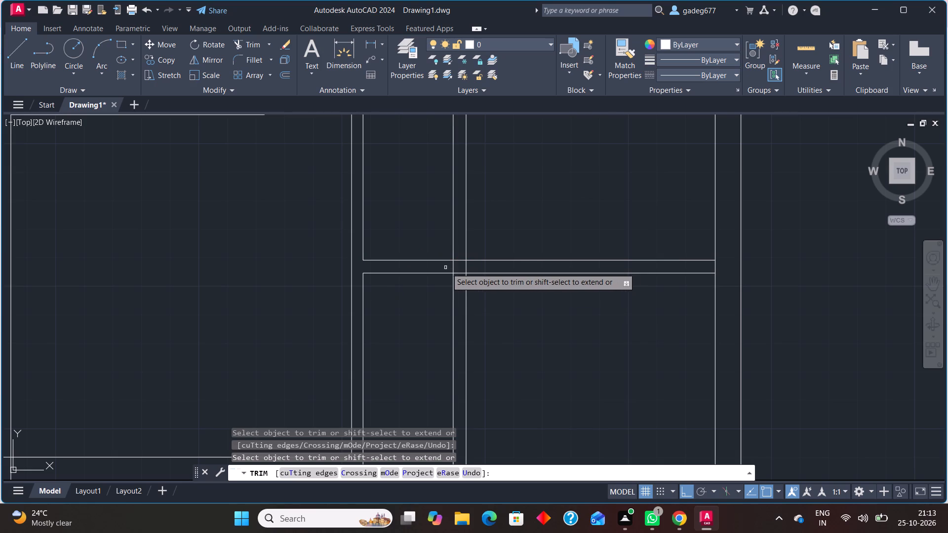
Trim the right vertical partition within and above the horizontal partition, and open the junction between them.
left_click(453, 267)
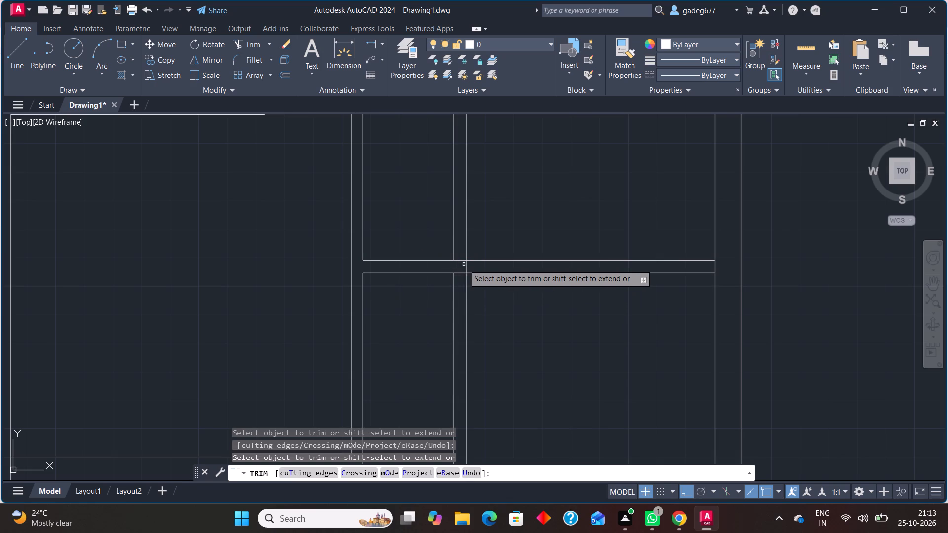
left_click(463, 265)
left_click(475, 267)
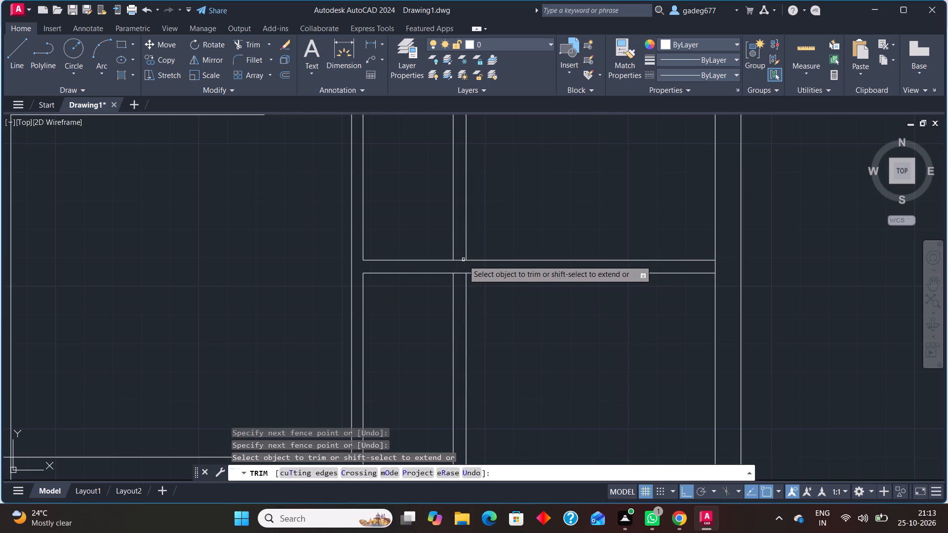
left_click(433, 225)
left_click(512, 218)
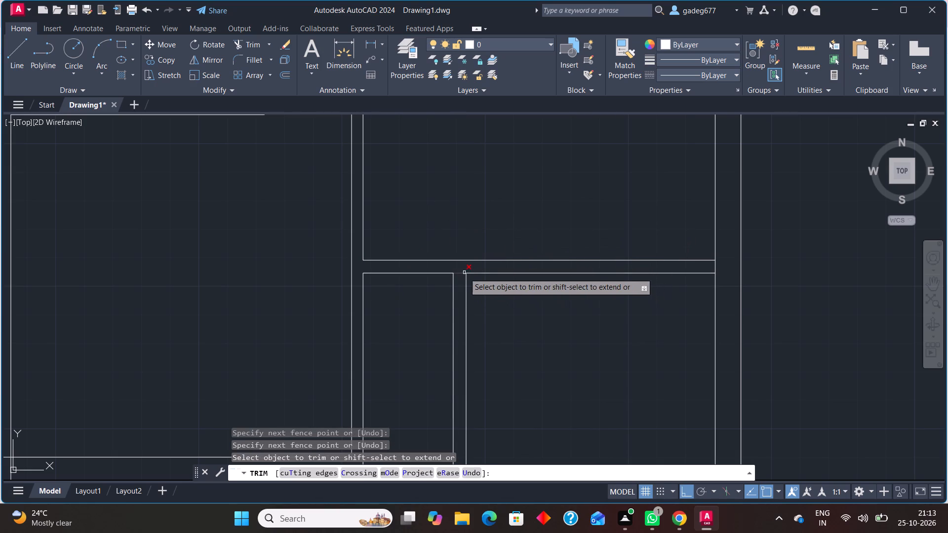
left_click(459, 269)
left_click(462, 277)
Trim the two central vertical partition lines where they cross the top outer wall.
scroll(510, 266, "down", 3)
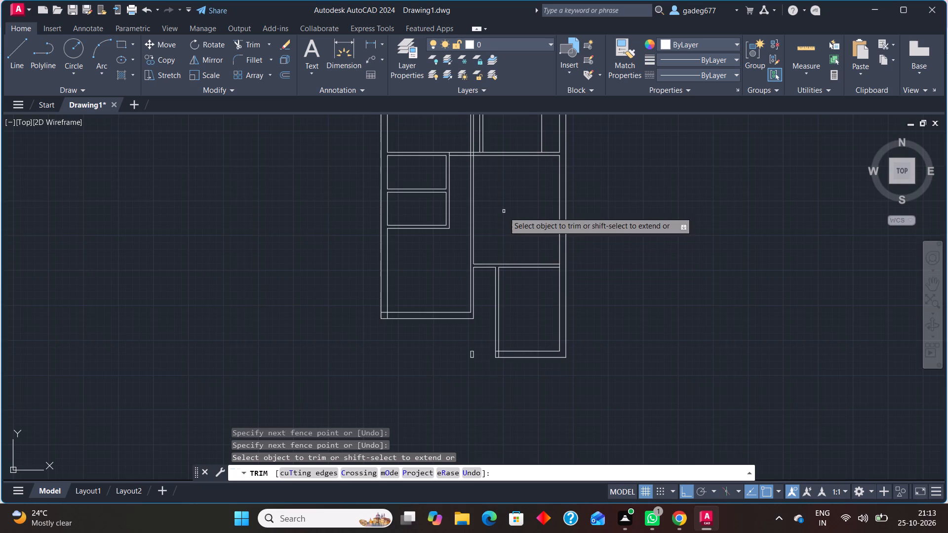
middle_click_drag(503, 211, 499, 270)
middle_click_drag(515, 179, 517, 180)
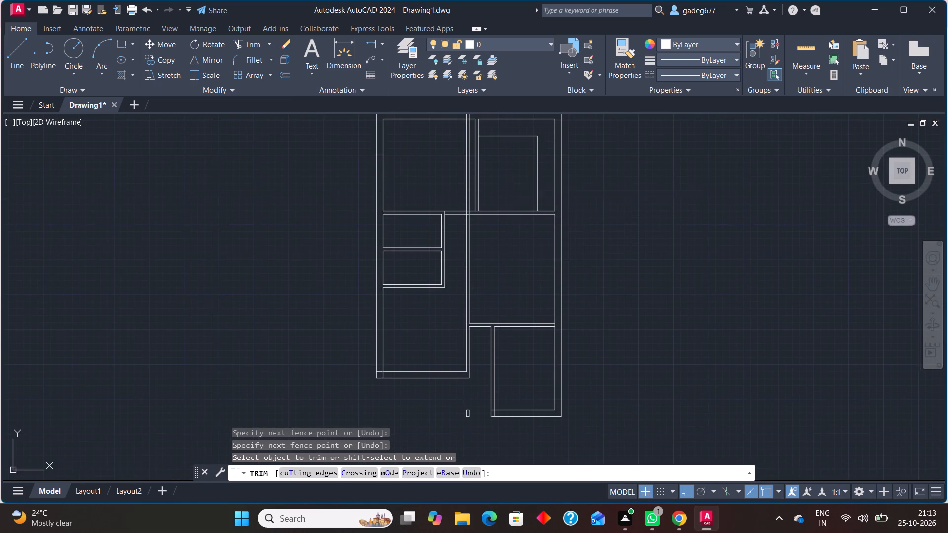
middle_click_drag(517, 180, 531, 276)
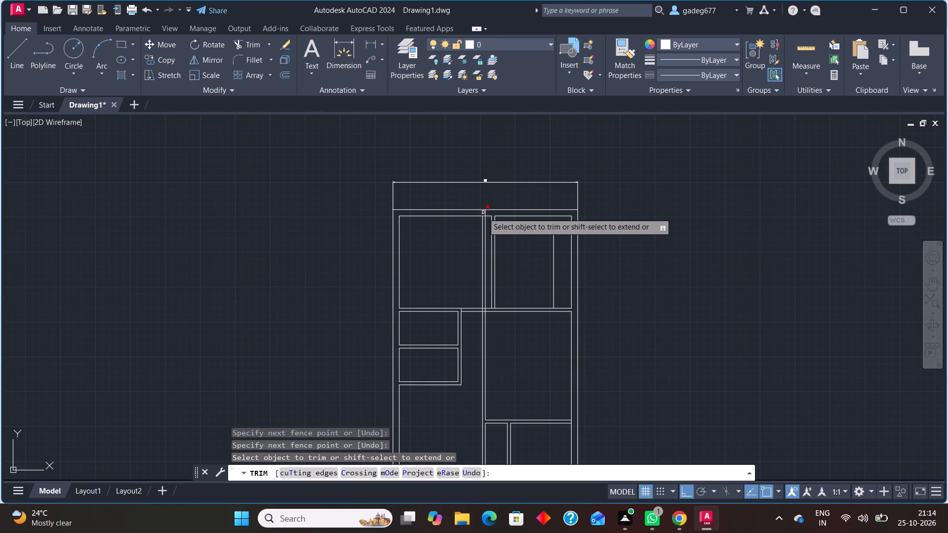
scroll(483, 211, "up", 3)
left_click(483, 219)
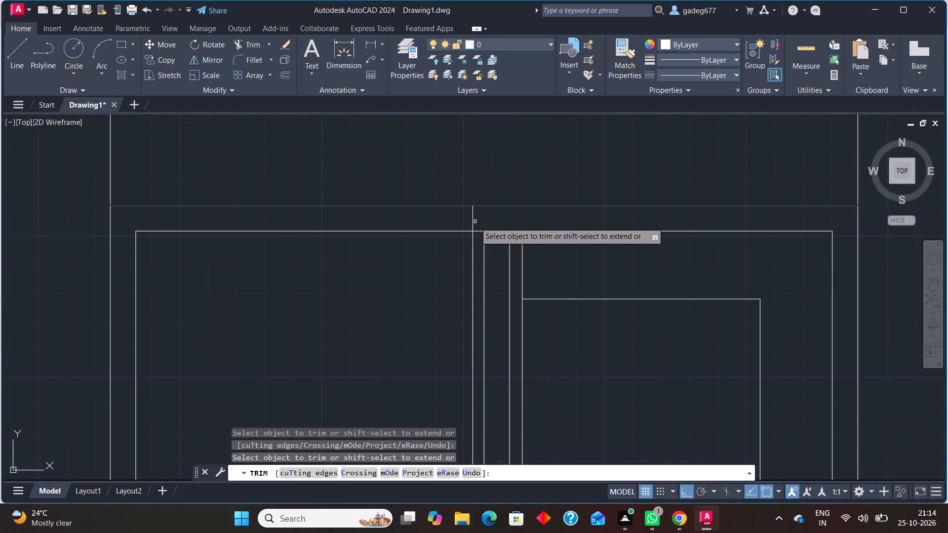
left_click(473, 219)
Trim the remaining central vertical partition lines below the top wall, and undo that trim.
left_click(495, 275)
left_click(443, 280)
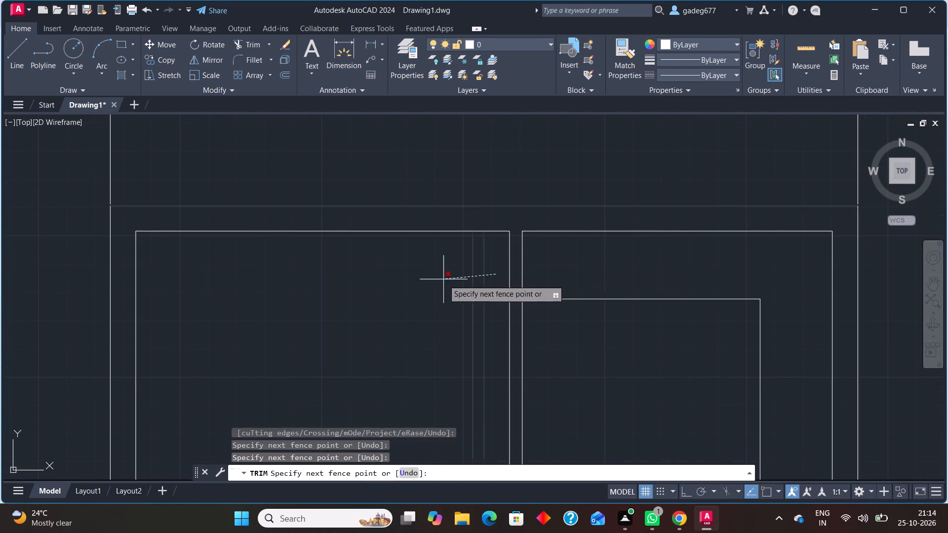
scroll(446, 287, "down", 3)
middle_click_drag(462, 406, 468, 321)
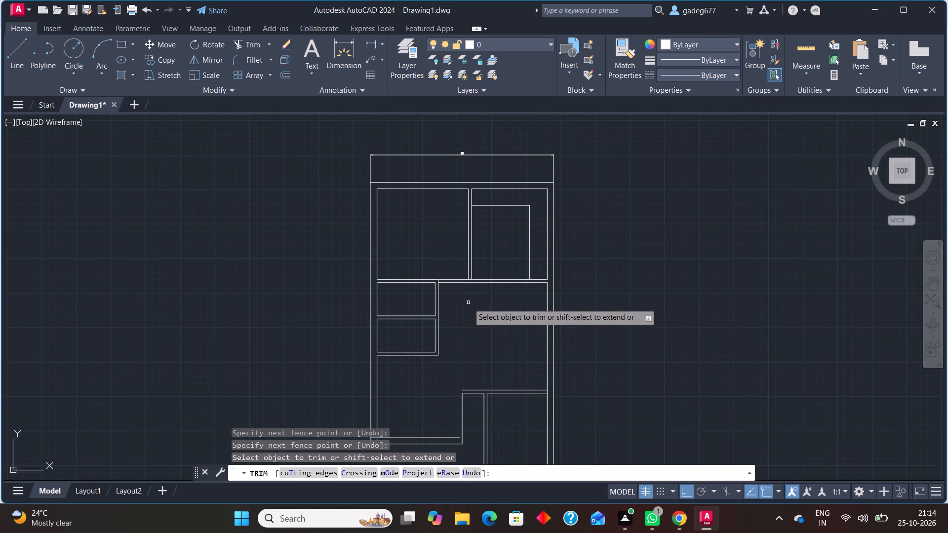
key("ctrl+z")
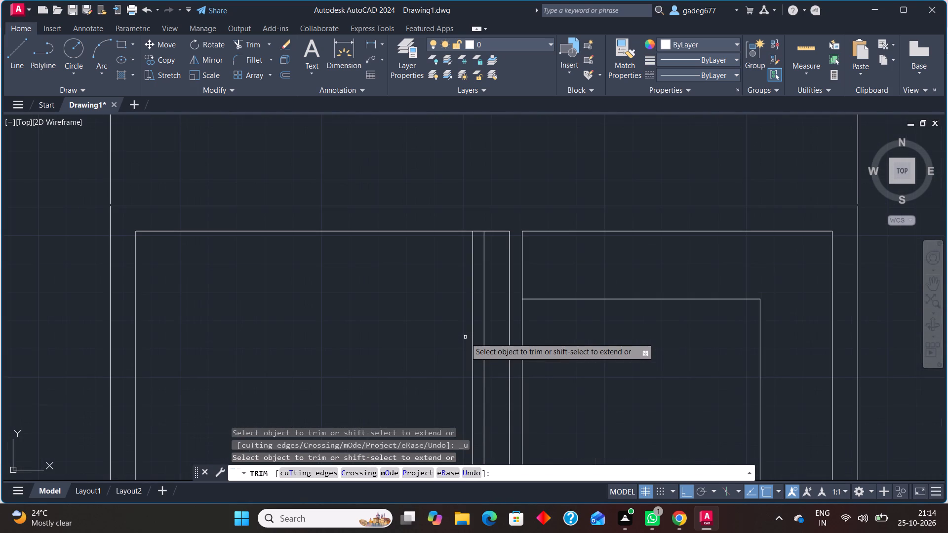
Trim the two central vertical partition lines inside the upper-left room and within the thickness of the horizontal wall below it.
scroll(465, 338, "down", 2)
middle_click_drag(516, 377, 493, 196)
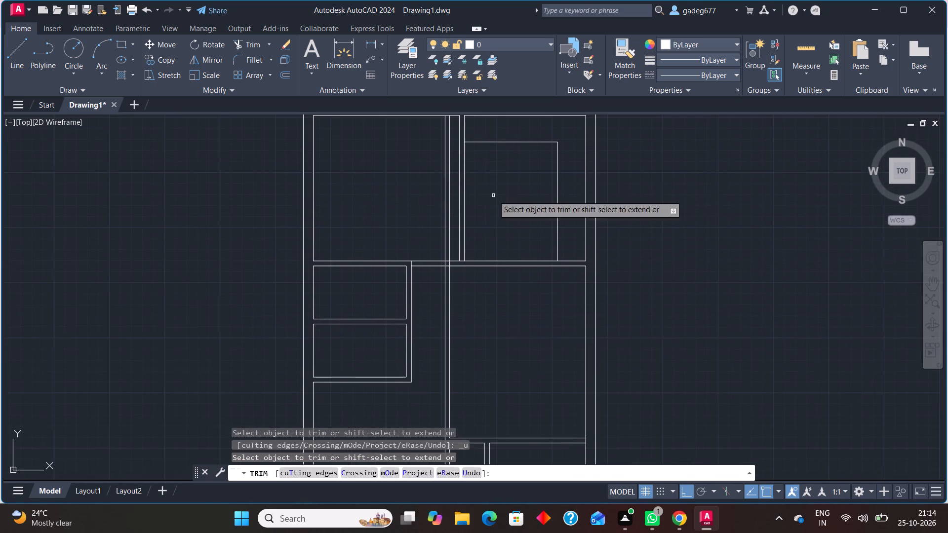
middle_click_drag(491, 383, 478, 380)
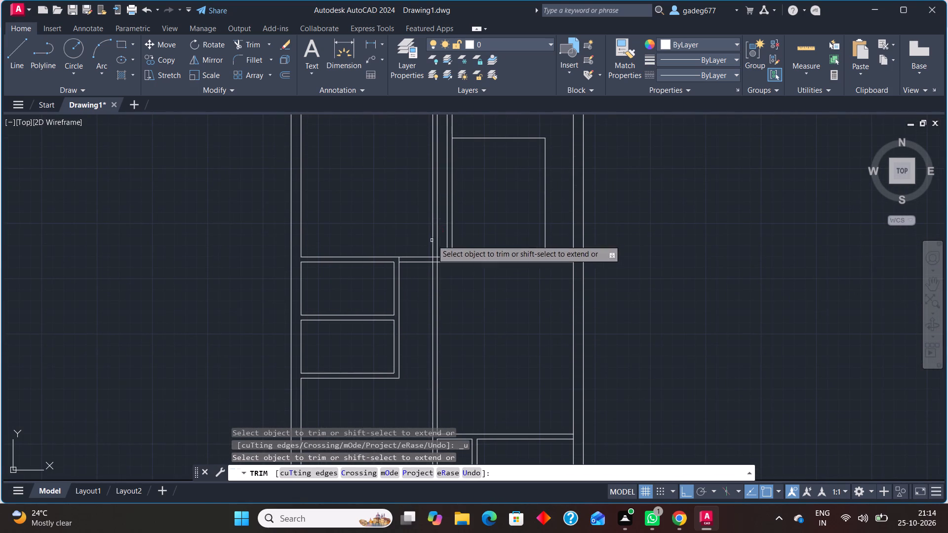
left_click(438, 234)
left_click(424, 234)
left_click(436, 230)
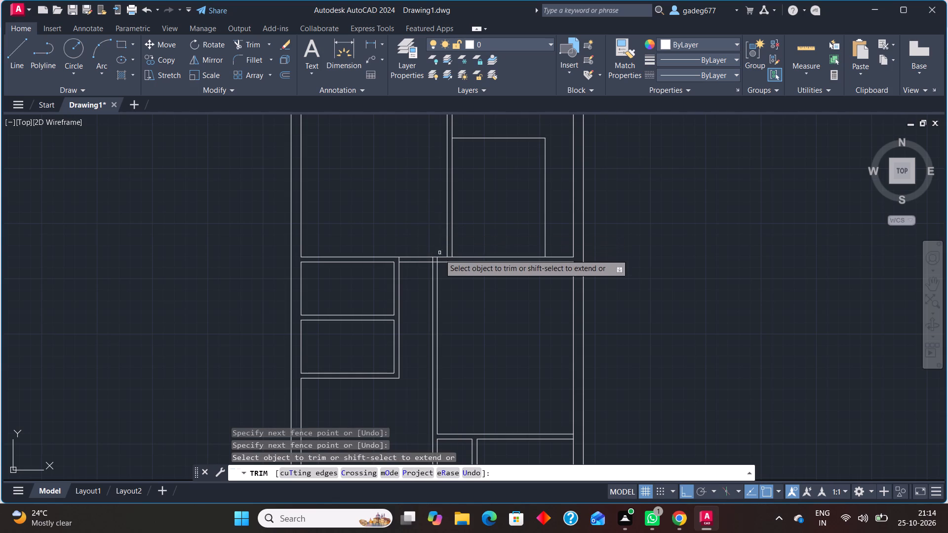
scroll(439, 263, "up", 2)
left_click(407, 252)
left_click(439, 251)
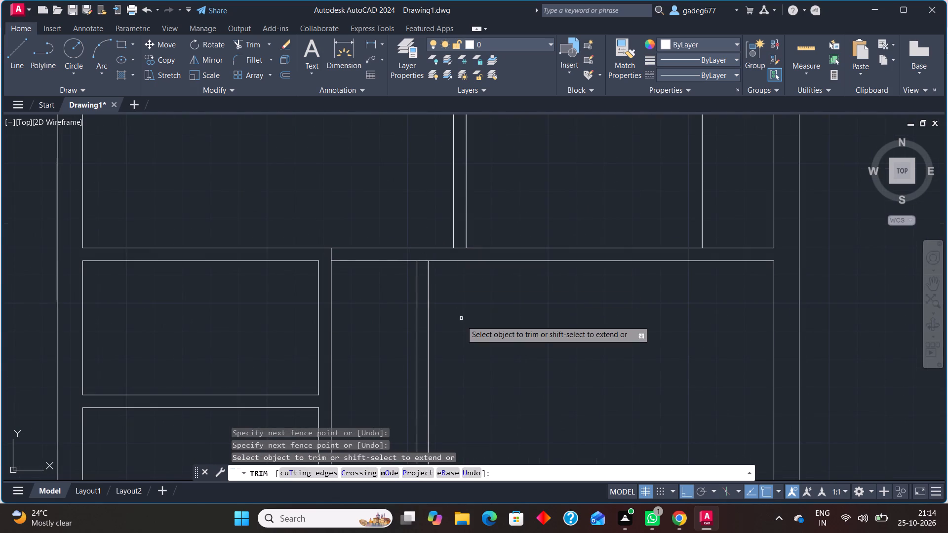
scroll(461, 321, "down", 4)
middle_click_drag(490, 355, 438, 259)
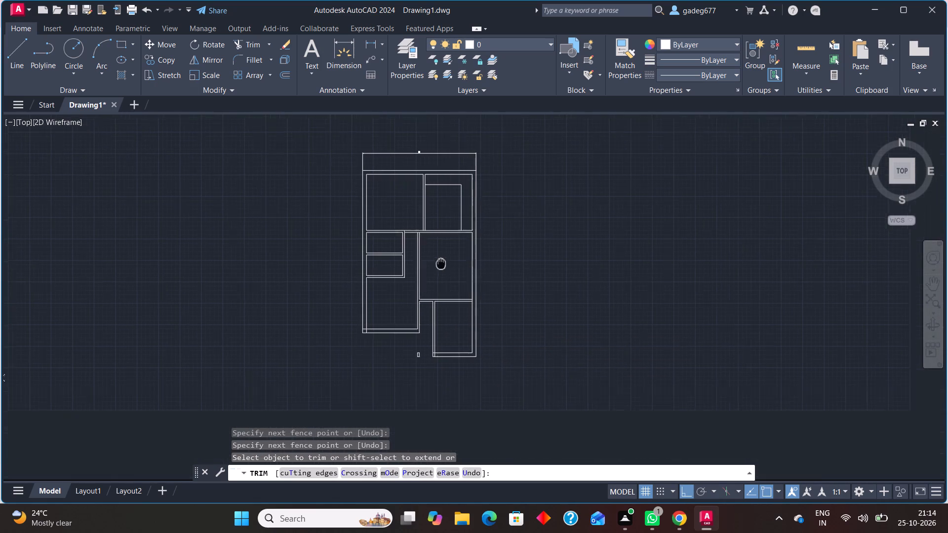
middle_click_drag(438, 259, 438, 258)
scroll(451, 270, "up", 2)
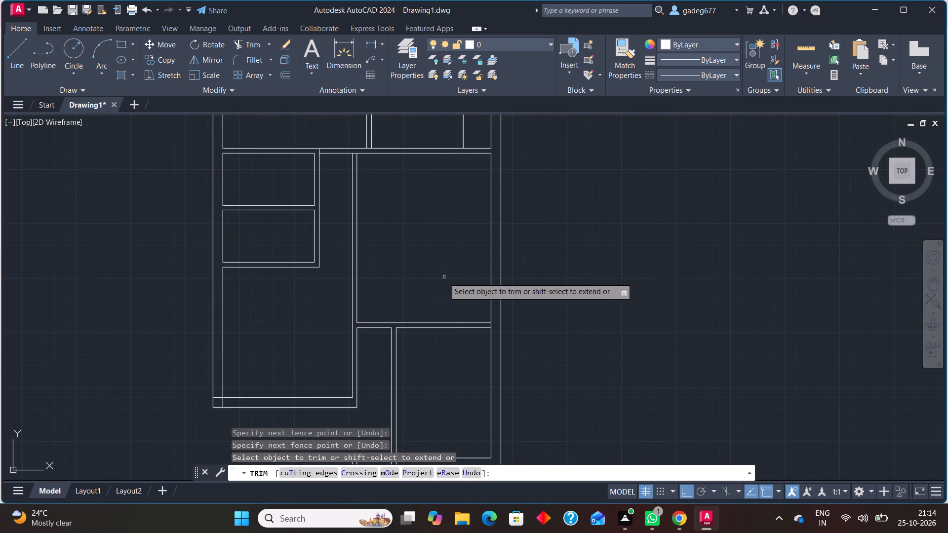
key("Escape")
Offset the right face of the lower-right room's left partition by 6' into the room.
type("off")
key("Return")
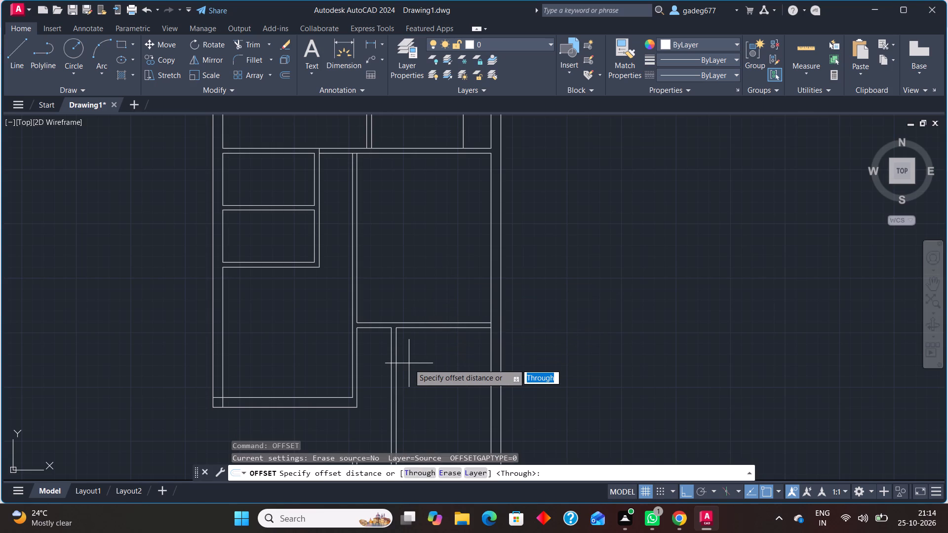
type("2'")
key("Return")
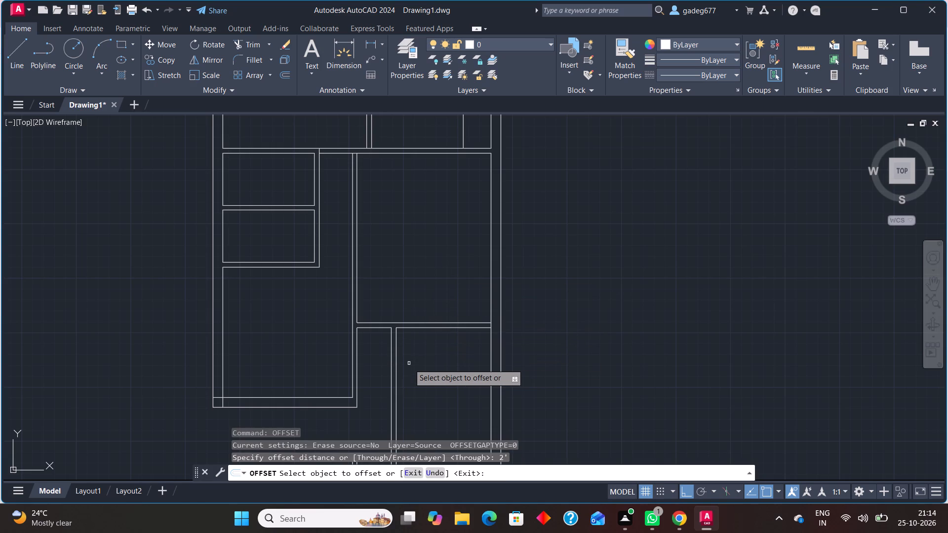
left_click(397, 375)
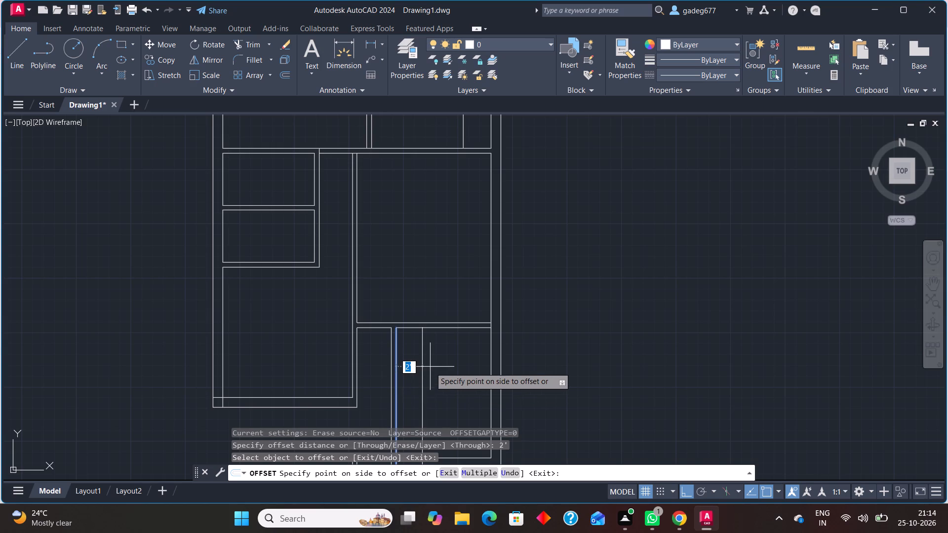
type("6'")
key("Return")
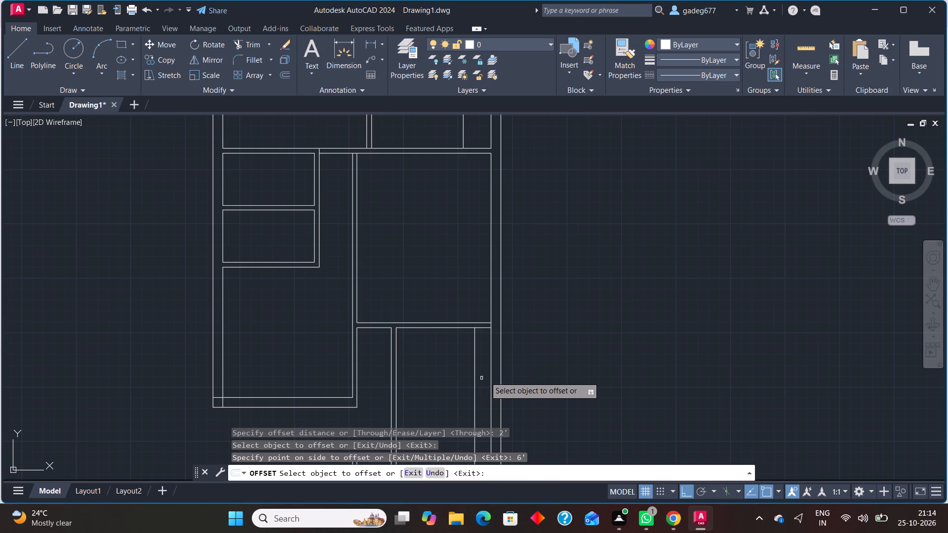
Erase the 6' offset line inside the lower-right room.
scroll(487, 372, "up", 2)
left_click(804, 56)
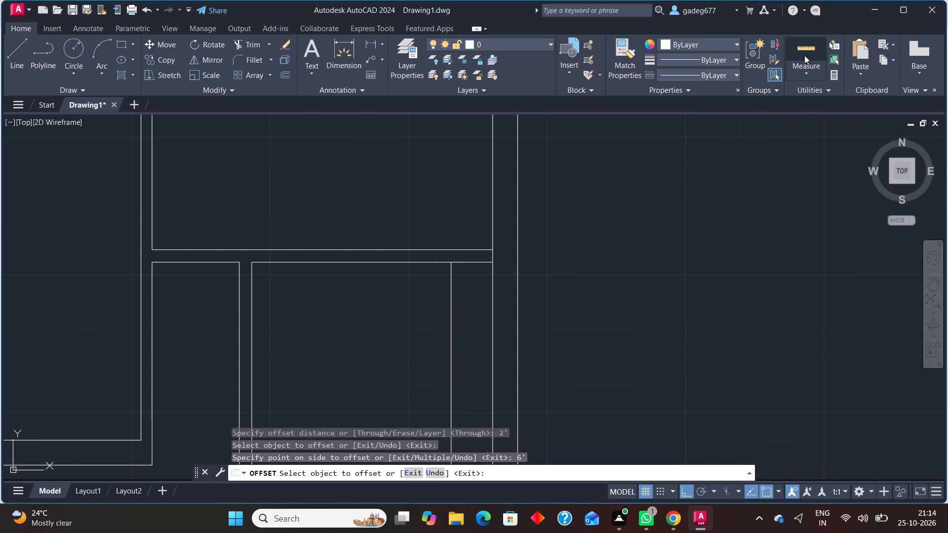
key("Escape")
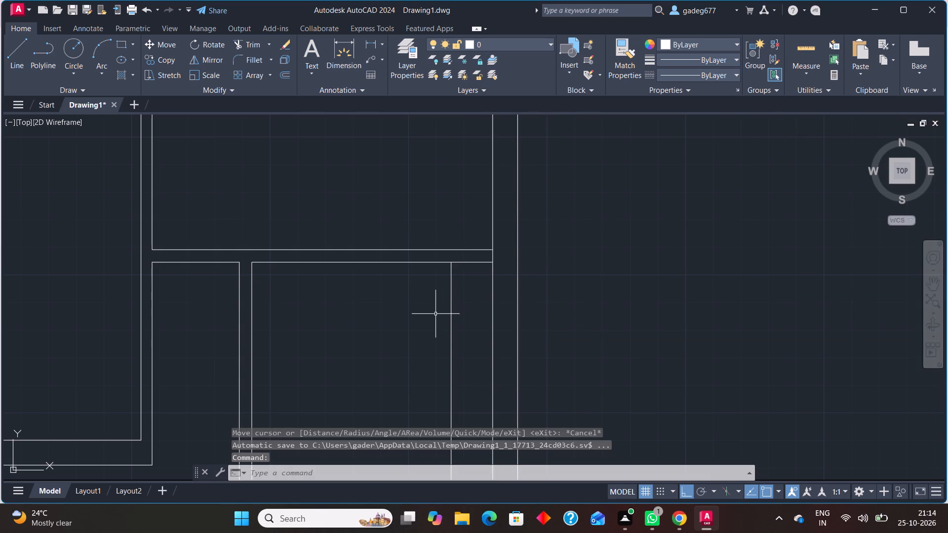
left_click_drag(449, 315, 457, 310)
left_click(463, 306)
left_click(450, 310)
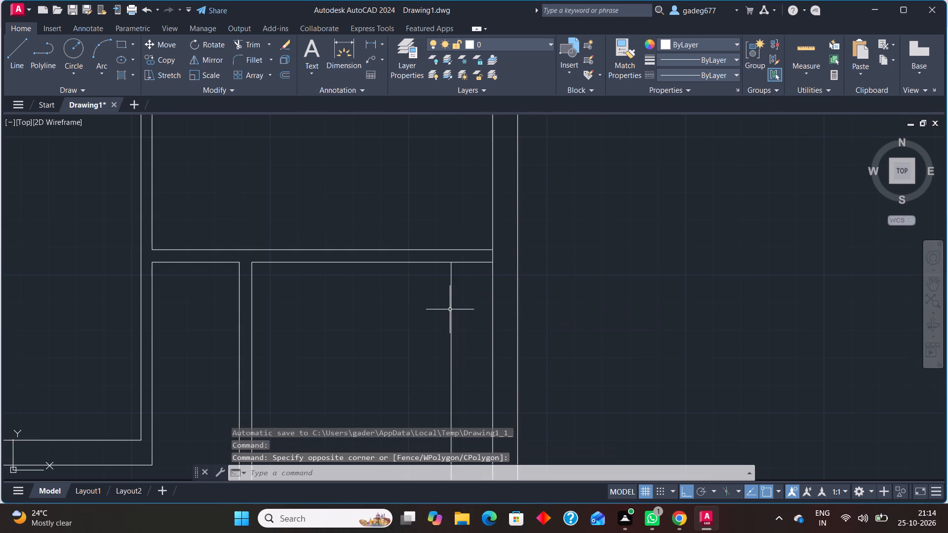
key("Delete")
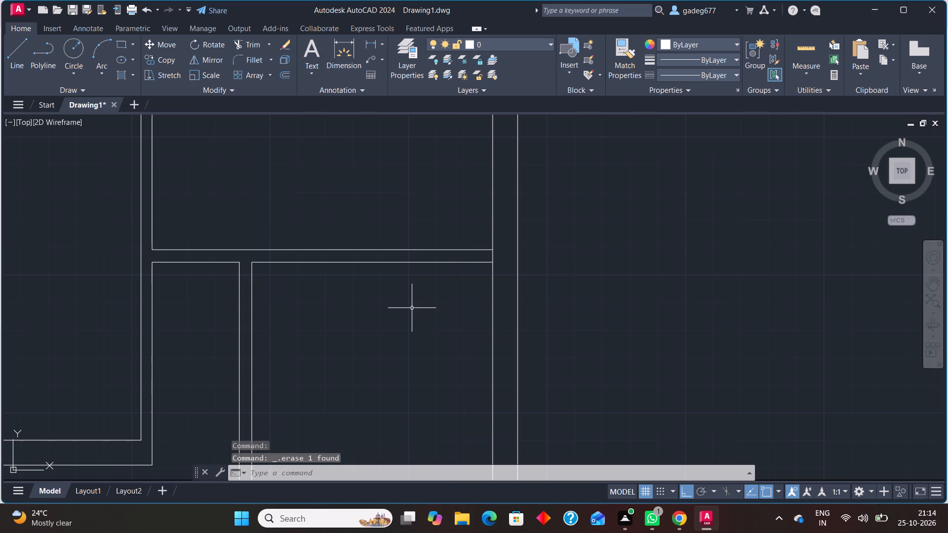
Offset the inner face of the right outer wall 2' into the rooms.
type("off")
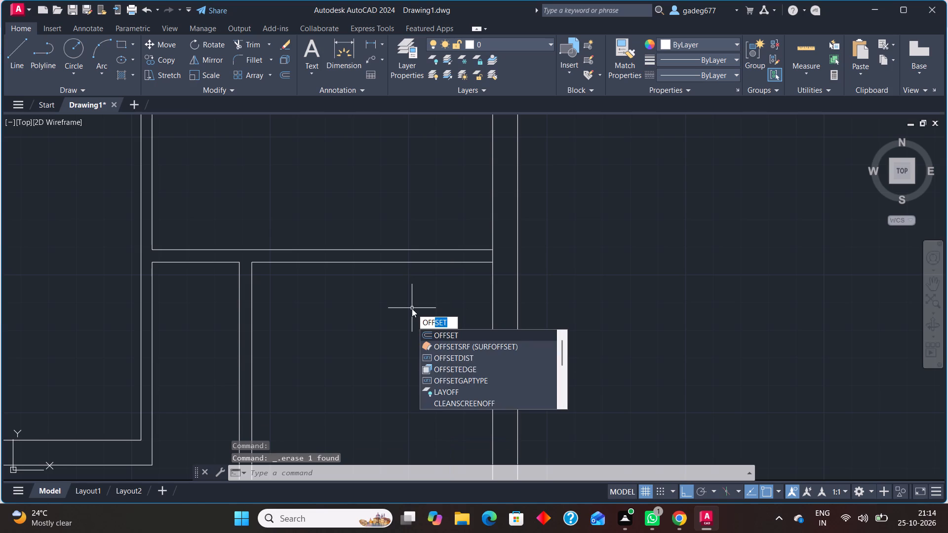
key("Return")
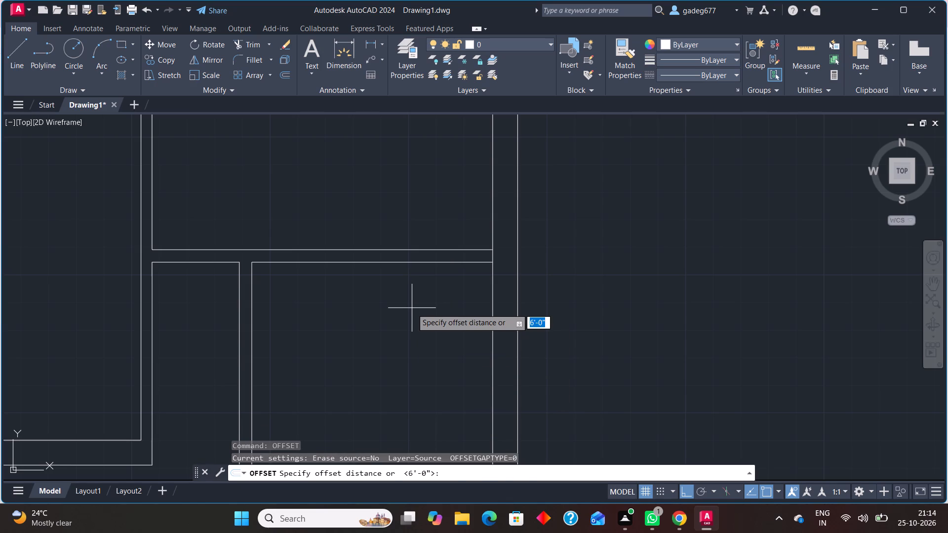
type("2'")
key("Return")
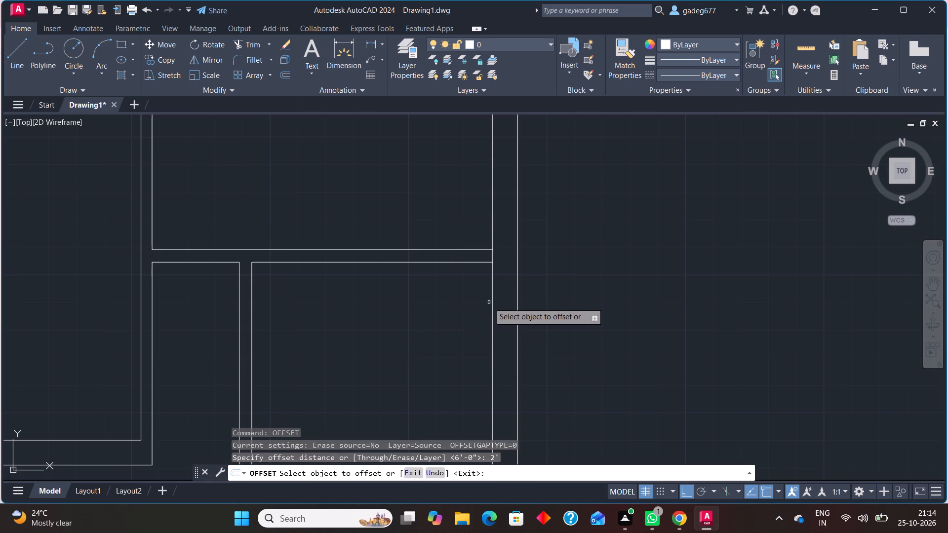
left_click(491, 297)
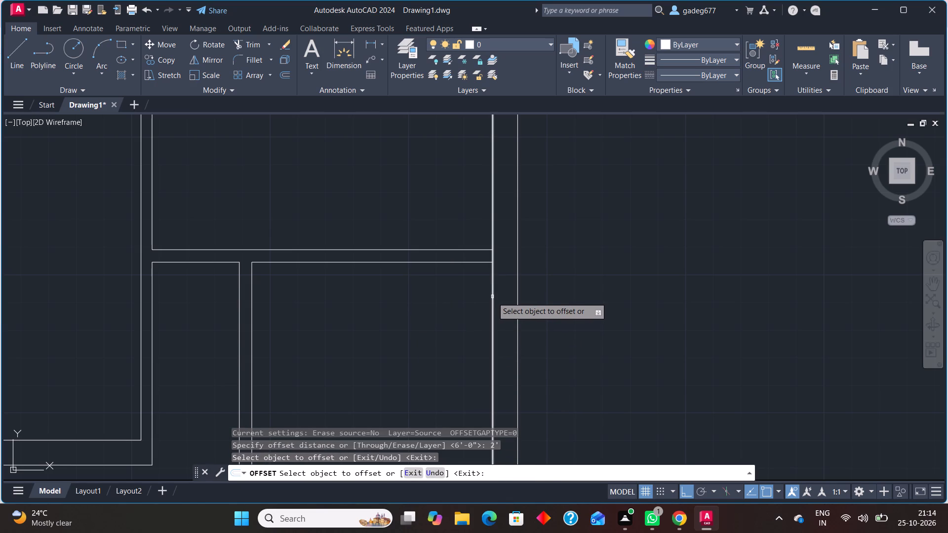
left_click(493, 296)
left_click(436, 305)
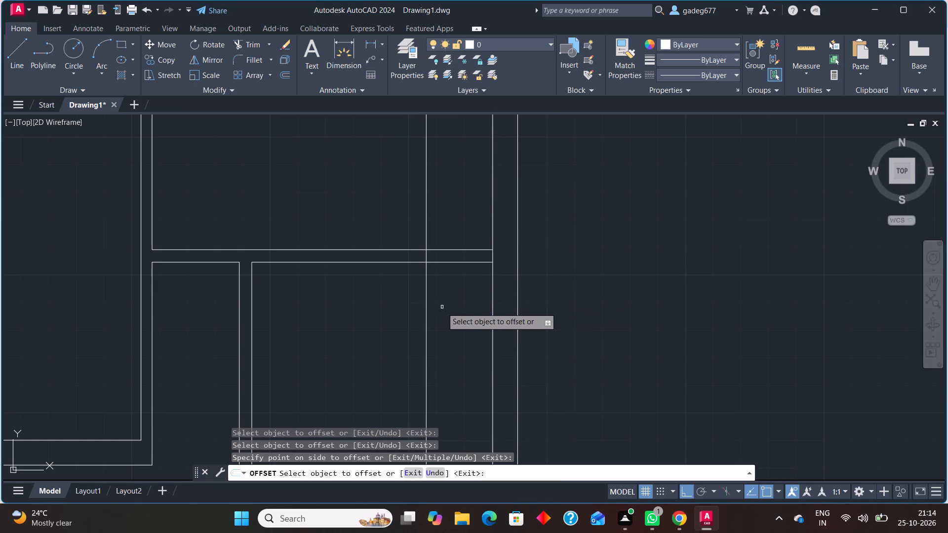
scroll(444, 305, "down", 1)
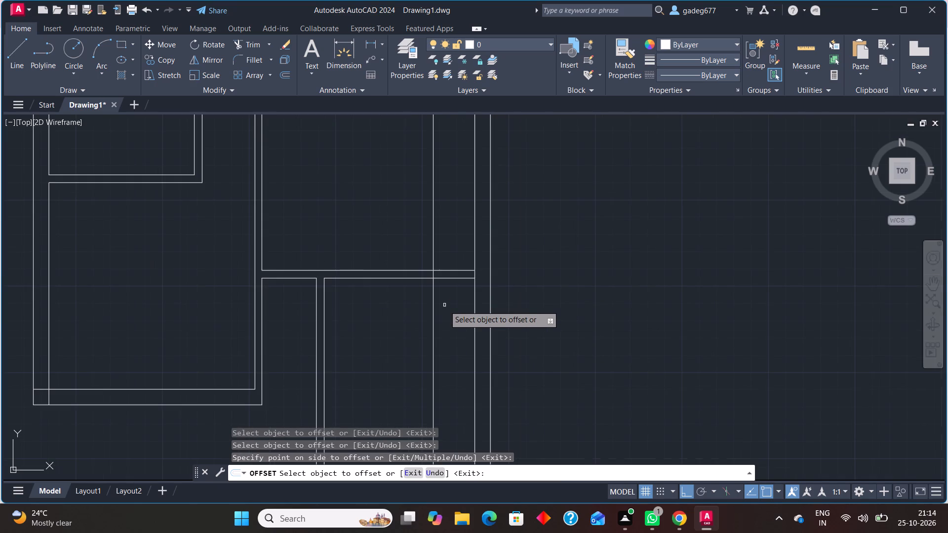
key("Escape")
Draw a short horizontal line rightward from the central partition's left face, level with the inner bottom line of the lower small room.
scroll(444, 308, "down", 1)
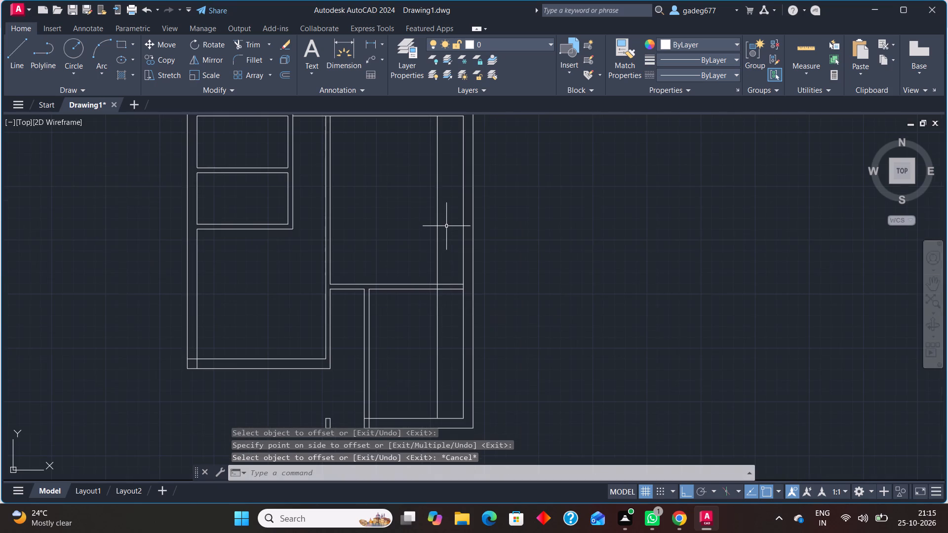
scroll(446, 222, "down", 1)
middle_click_drag(447, 222, 458, 261)
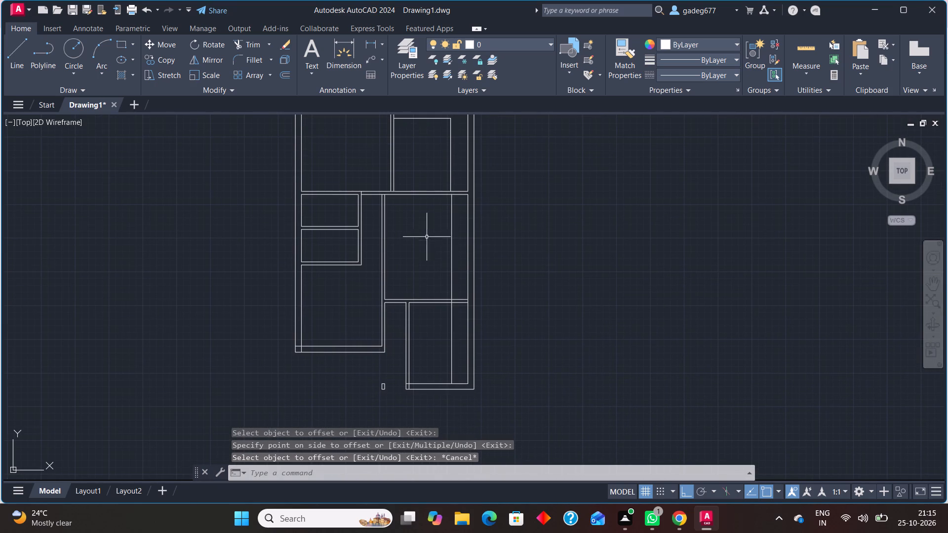
scroll(359, 251, "up", 2)
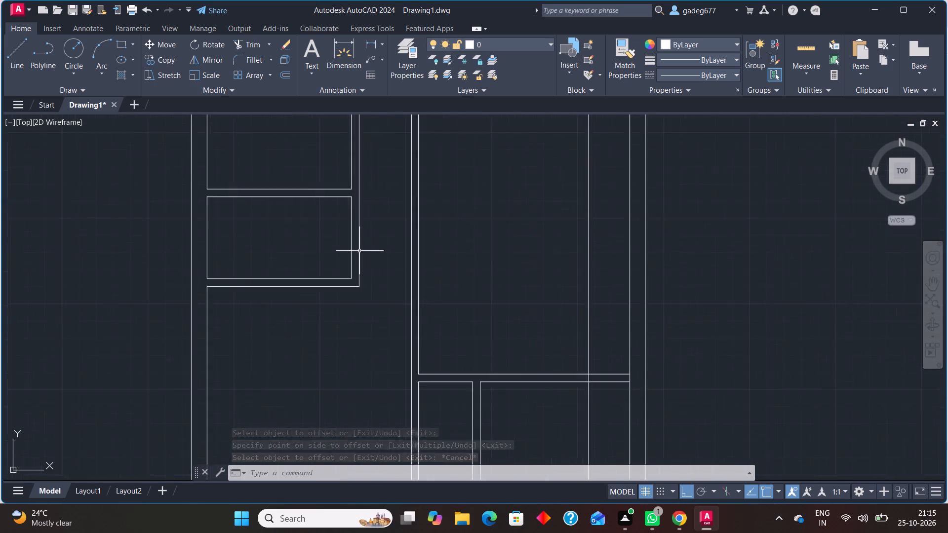
scroll(359, 251, "up", 1)
left_click(23, 58)
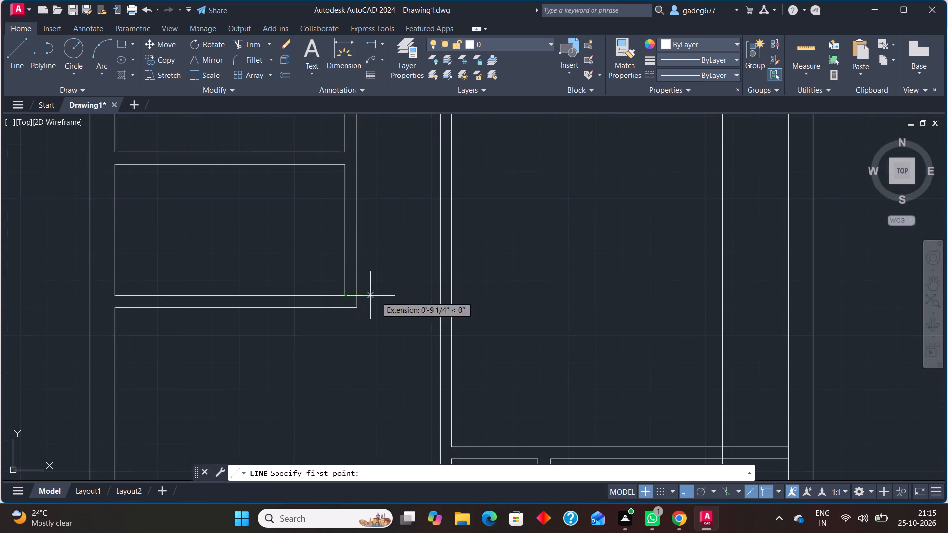
left_click(444, 298)
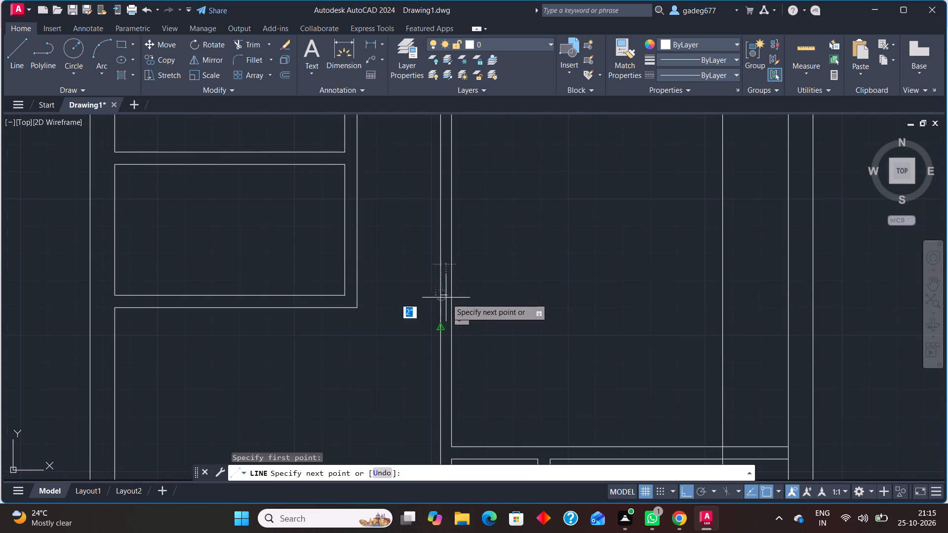
left_click(473, 291)
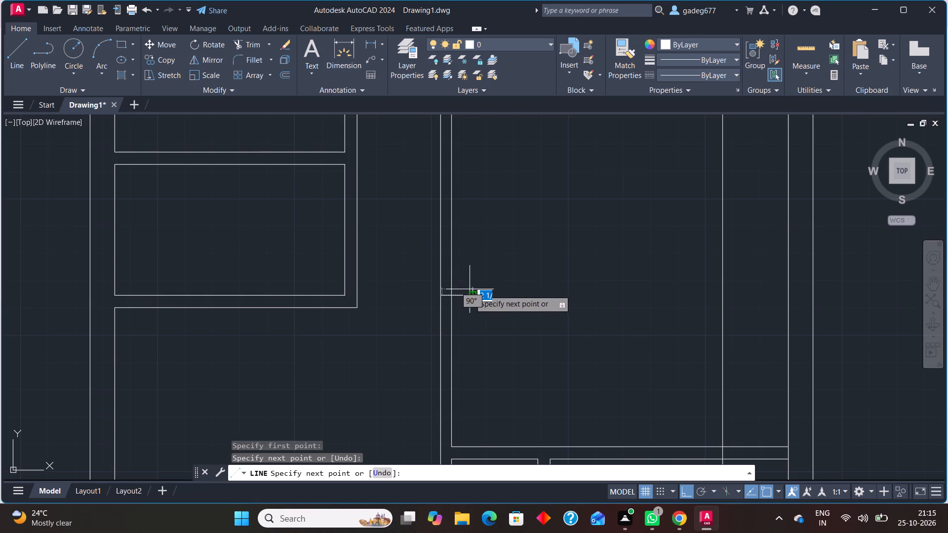
key("Escape")
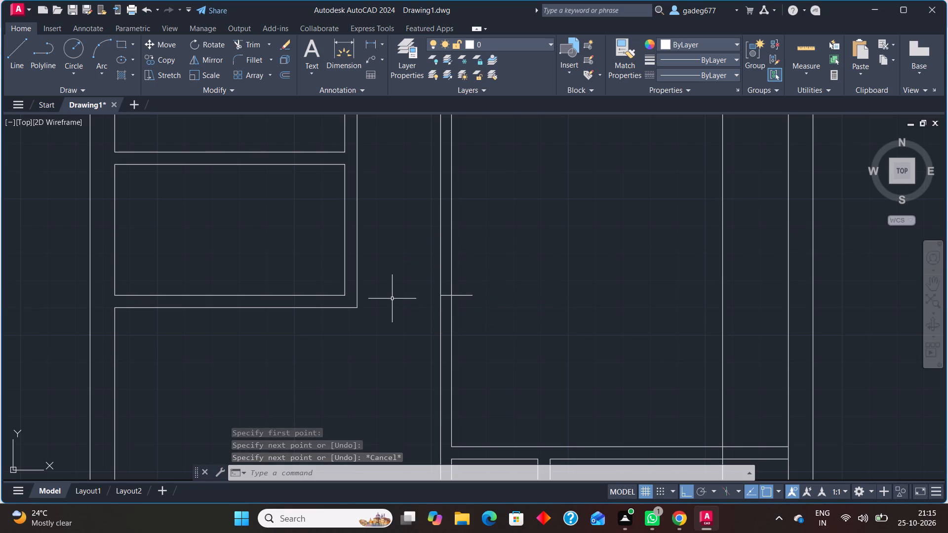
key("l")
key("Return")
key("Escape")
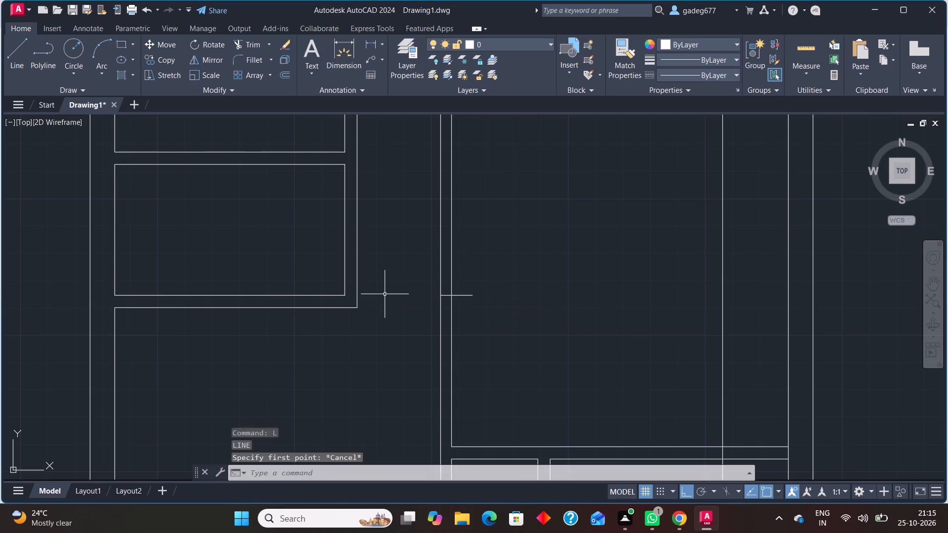
Offset the short horizontal line at the central partition 4.5" downward.
key("Escape")
type("off")
key("Return")
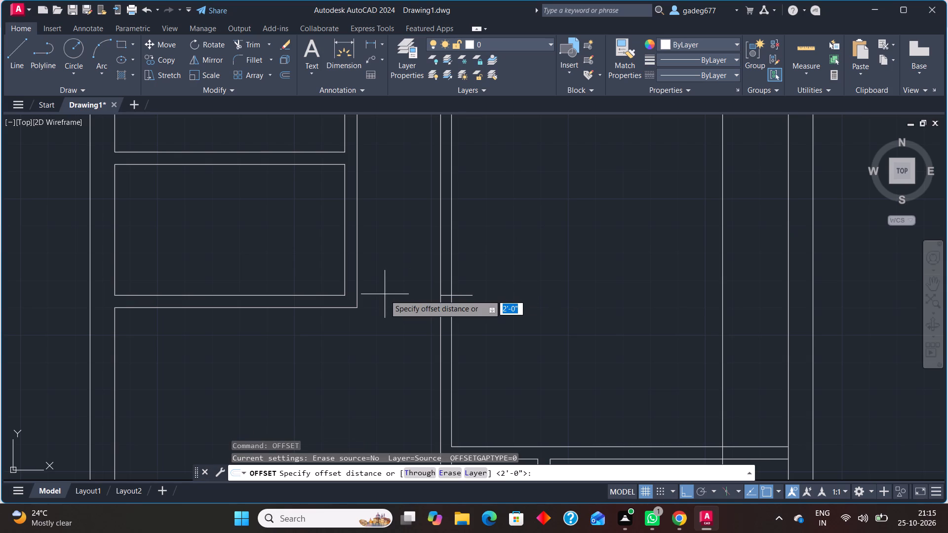
type("4.5\"")
key("Return")
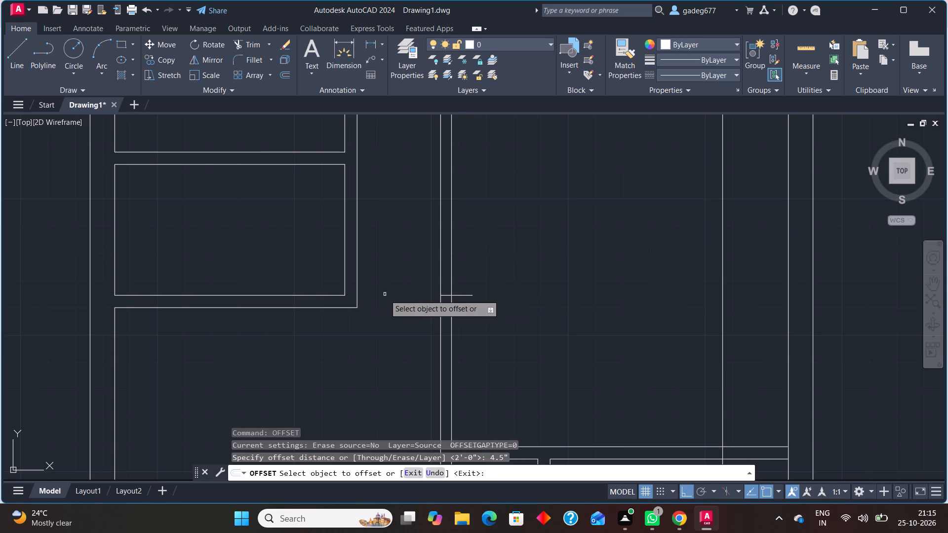
left_click(463, 294)
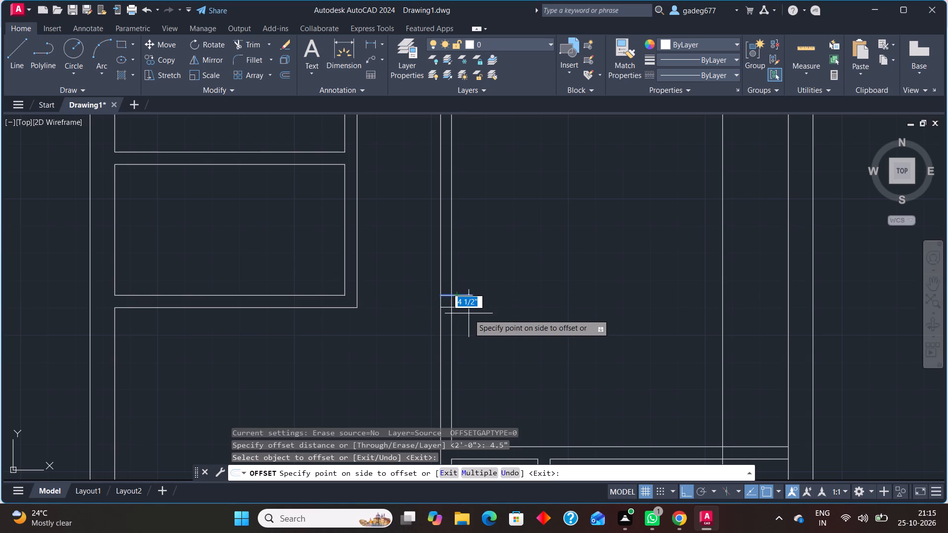
left_click(469, 314)
key("Escape")
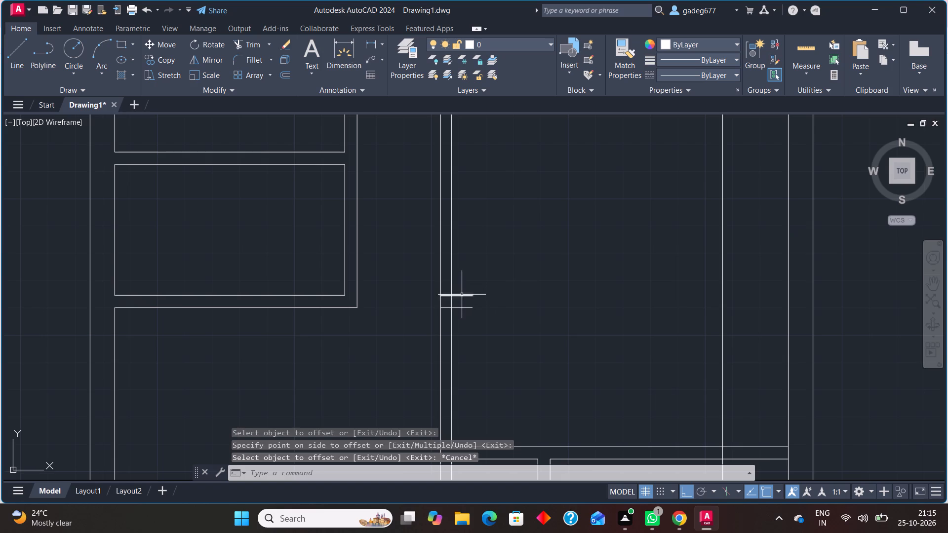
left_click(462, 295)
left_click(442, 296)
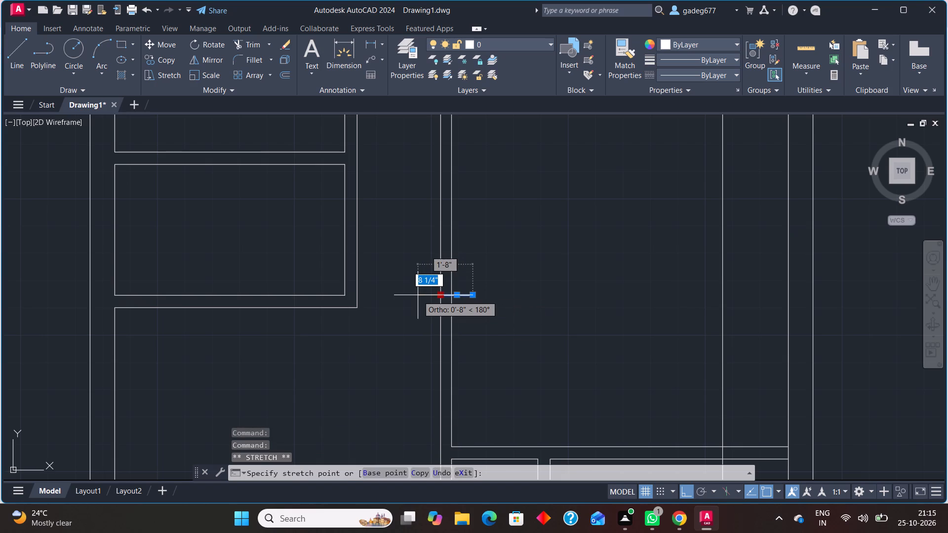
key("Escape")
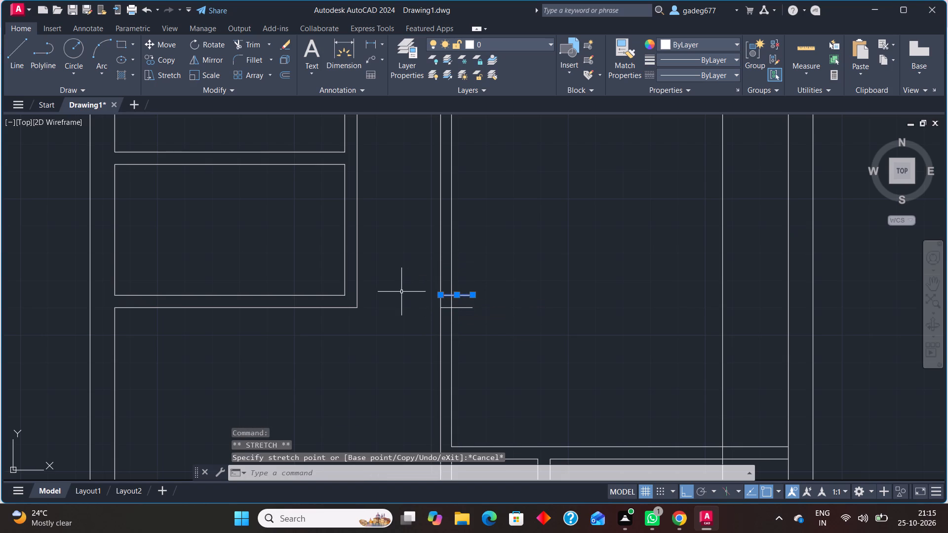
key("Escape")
Trim the central partition's two lines above the upper short line and the short lines' ends projecting past the partition's right face.
middle_click_drag(491, 269, 504, 283)
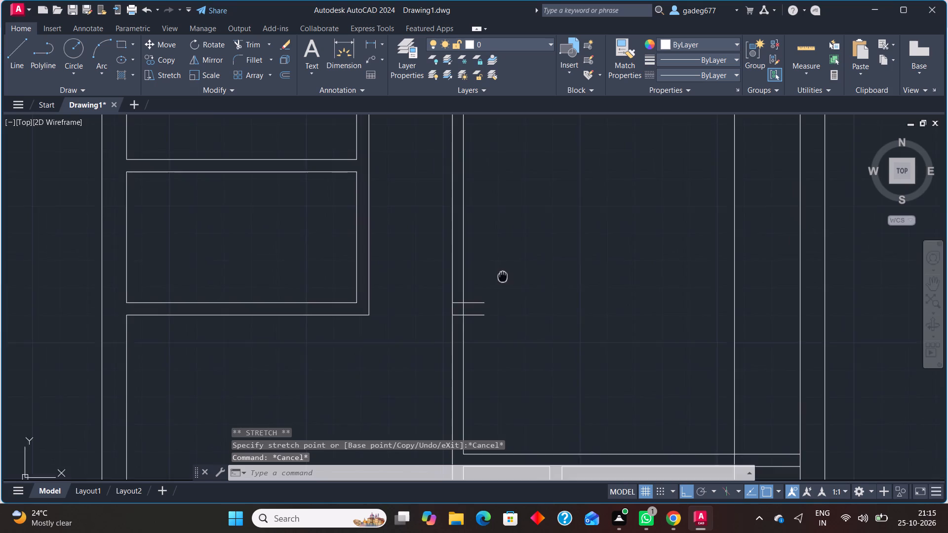
middle_click_drag(504, 283, 503, 320)
type("tr")
key("Return")
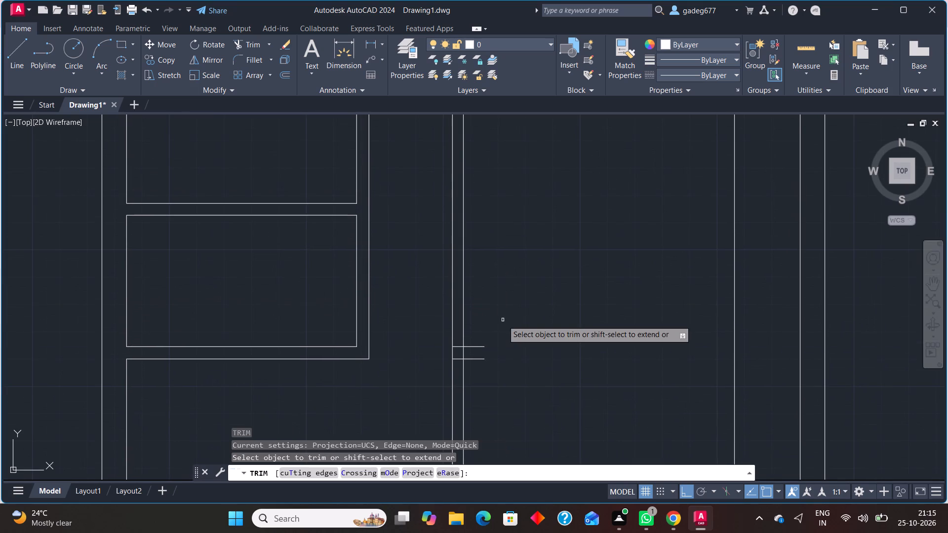
left_click_drag(392, 217, 409, 210)
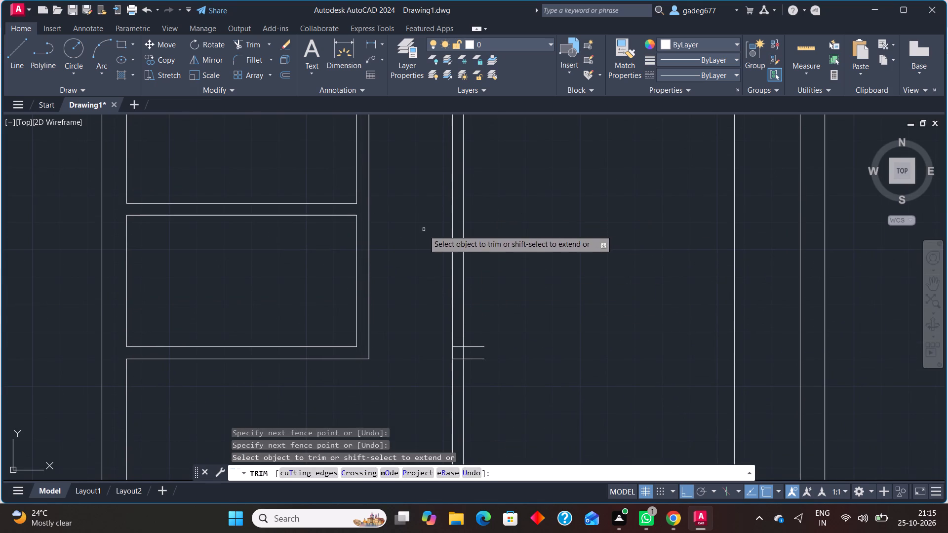
left_click(424, 230)
left_click(495, 222)
left_click(474, 337)
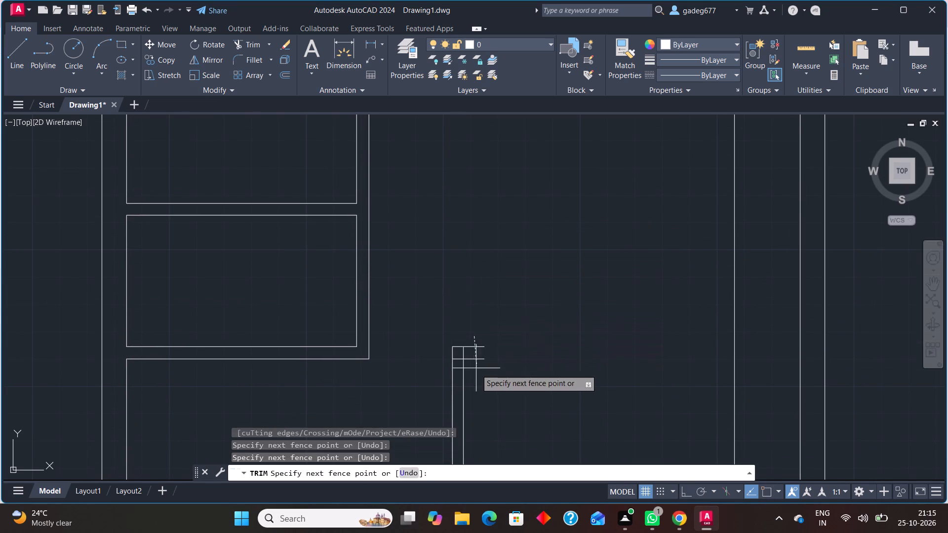
left_click(476, 373)
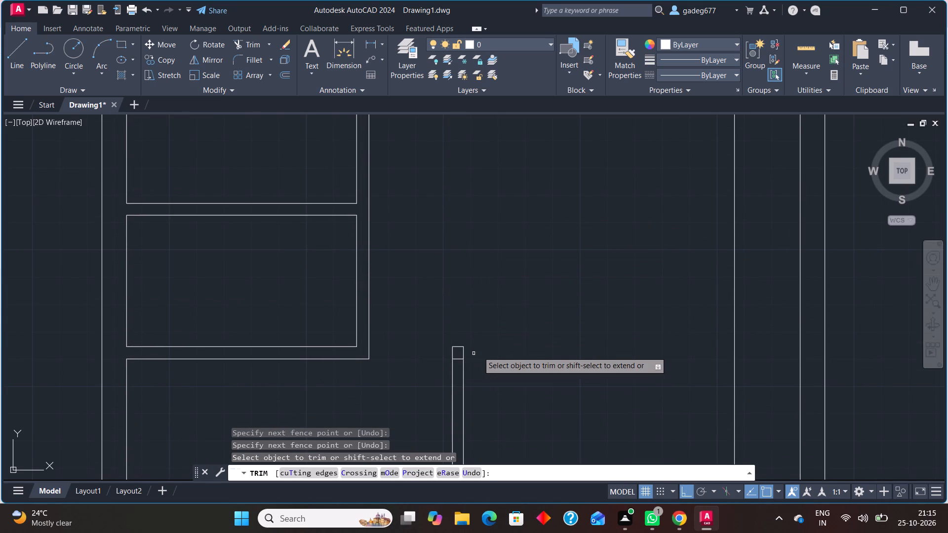
key("Escape")
Trim away the 2' offset line where it crosses the large room above the lower-right room's top wall.
scroll(484, 346, "down", 2)
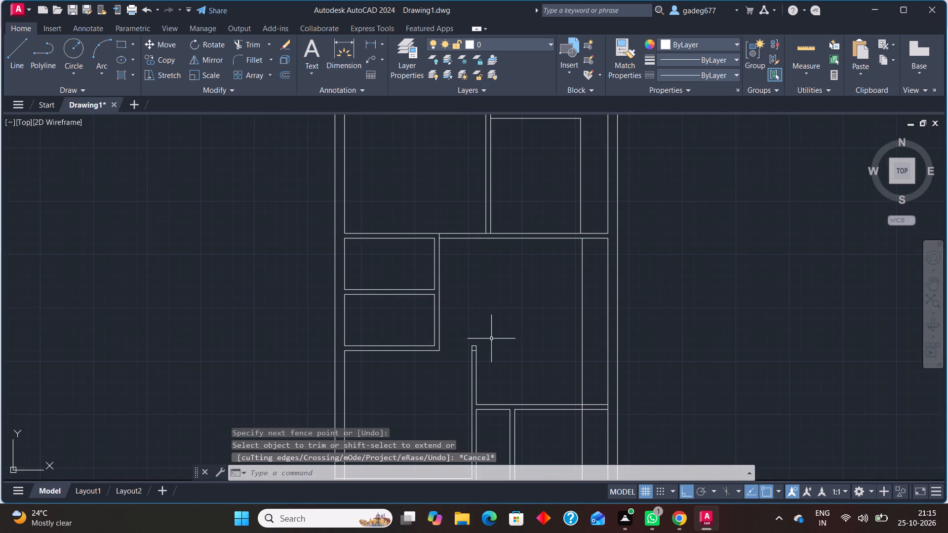
middle_click_drag(536, 305, 462, 251)
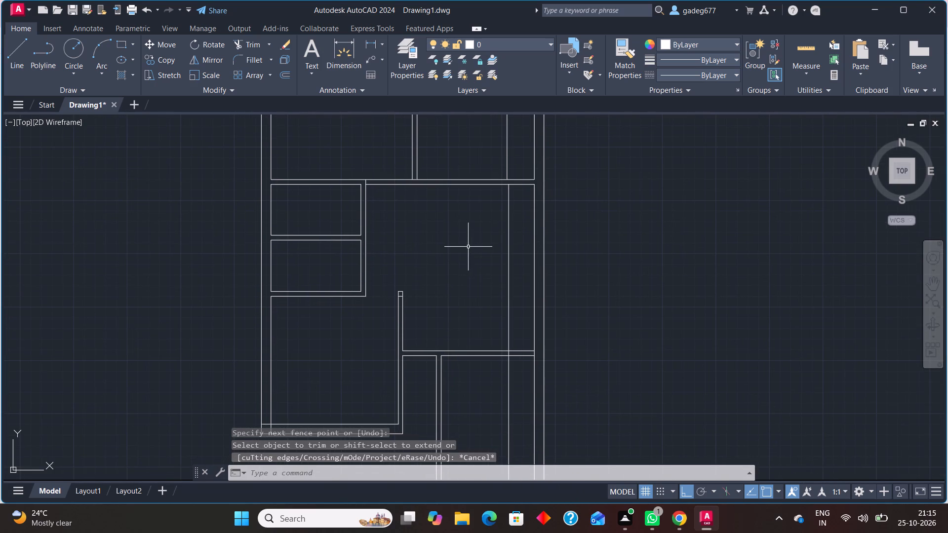
type("tr")
key("Return")
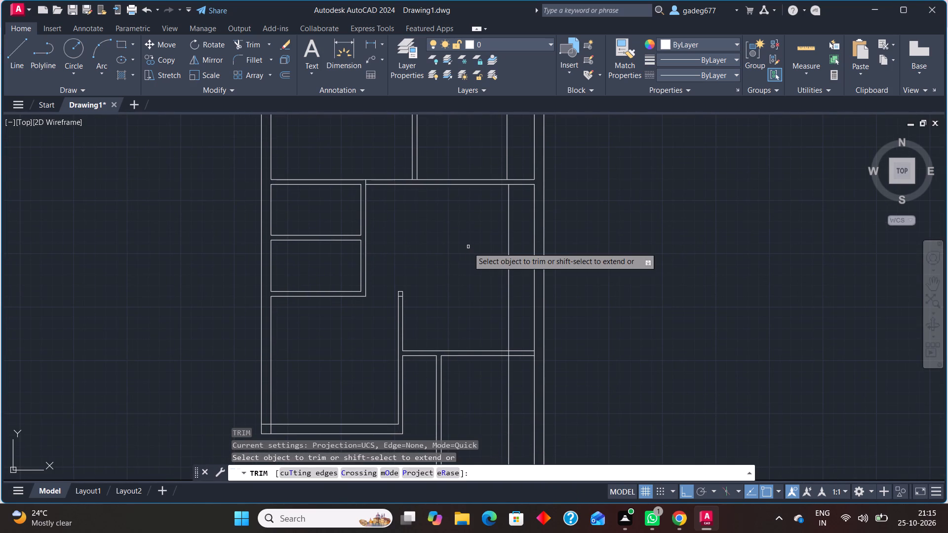
left_click(468, 247)
left_click(517, 256)
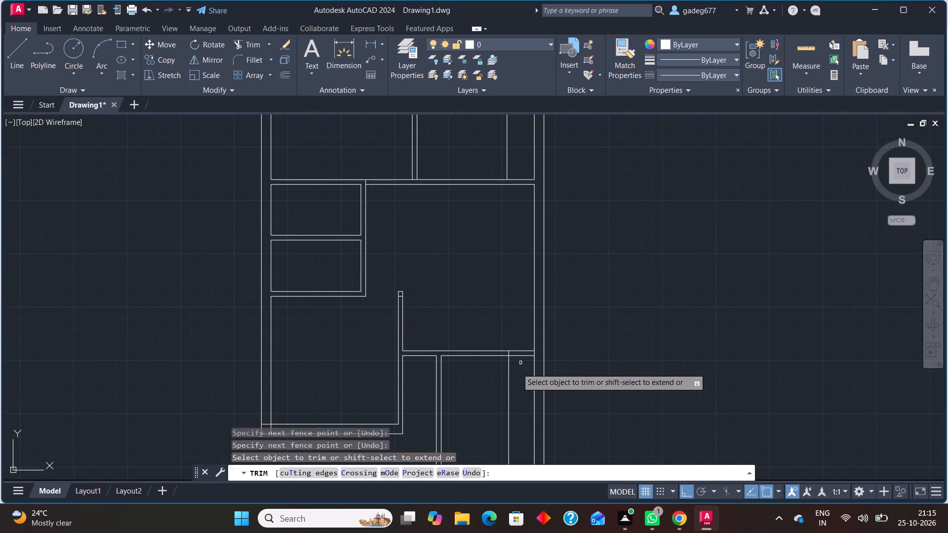
scroll(509, 351, "up", 2)
left_click(511, 355)
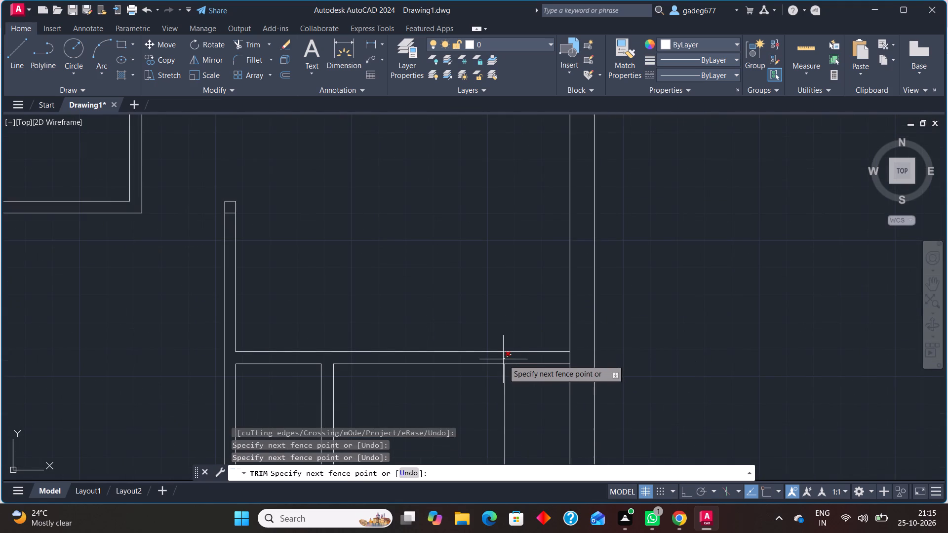
key("Escape")
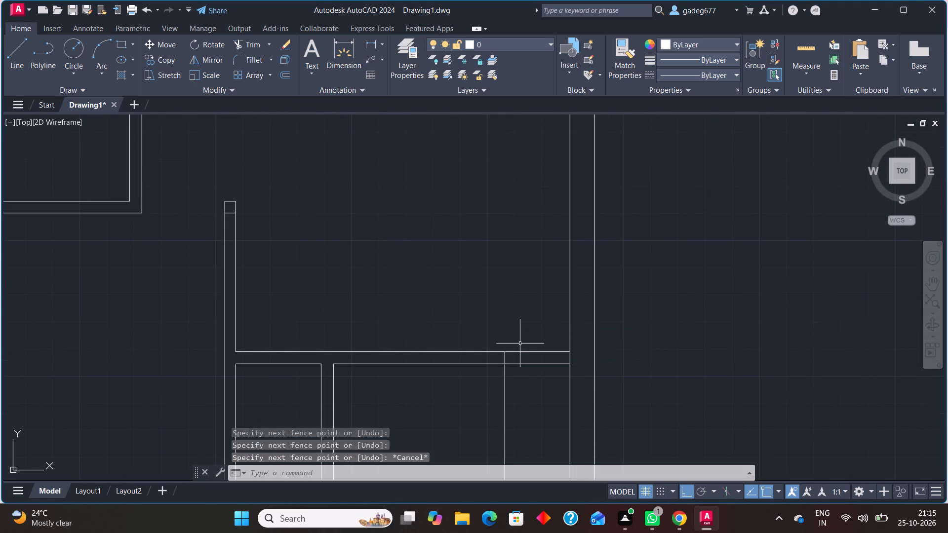
Trim the overlapping wall line ends at the lower-left corner of the lower-right room.
scroll(506, 388, "down", 1)
middle_click_drag(512, 387, 534, 300)
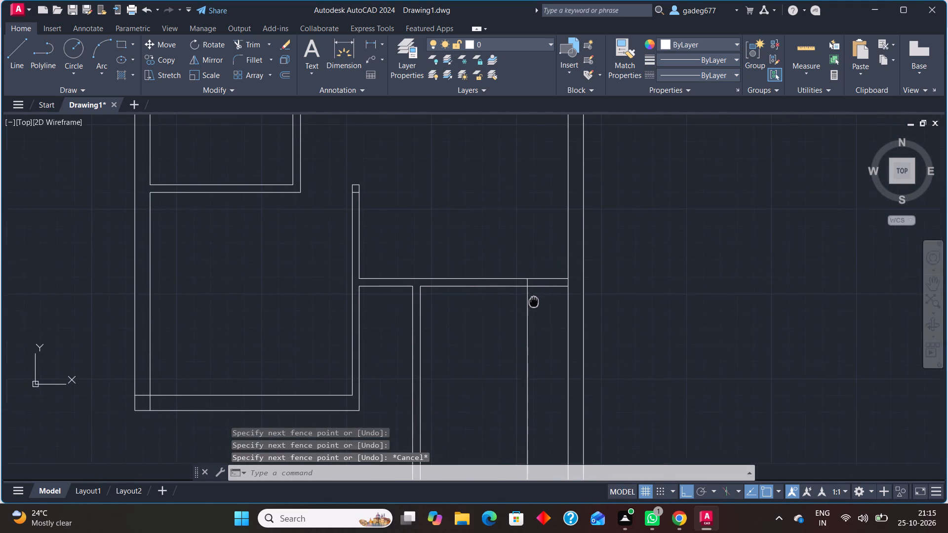
middle_click_drag(534, 300, 537, 241)
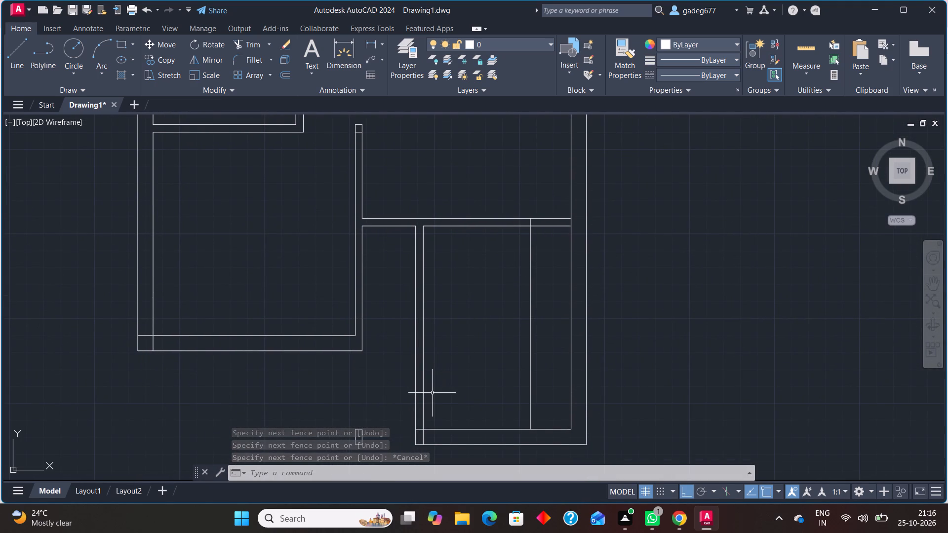
type("tr")
key("Return")
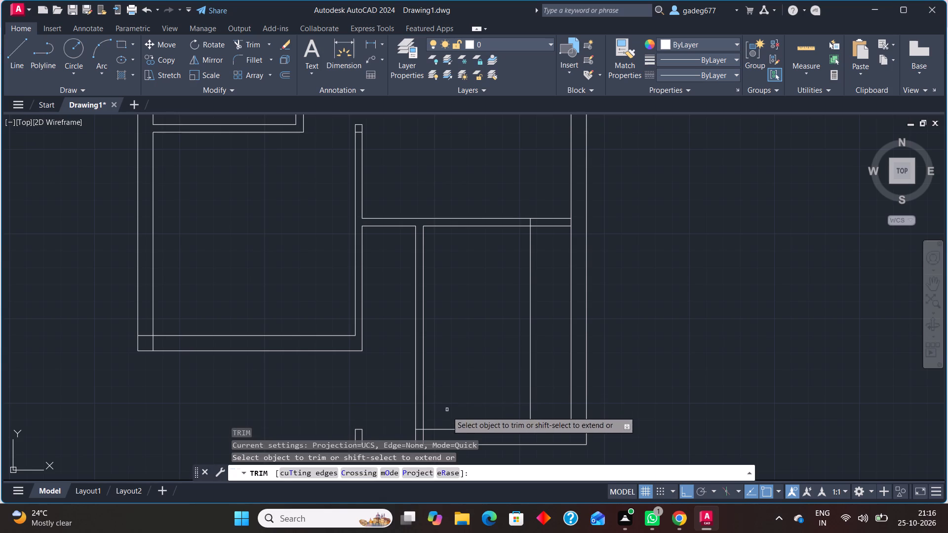
middle_click_drag(447, 408, 409, 300)
scroll(382, 328, "up", 2)
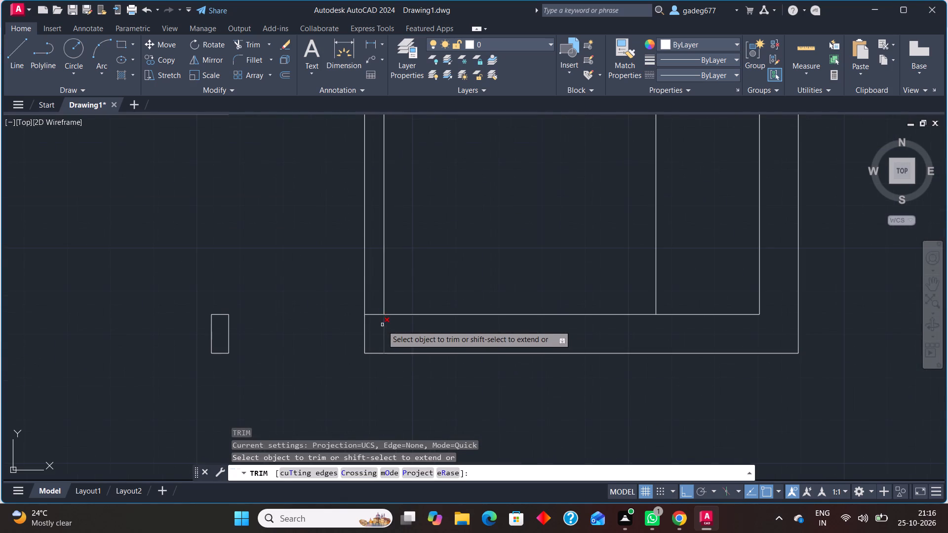
left_click(374, 314)
left_click(381, 331)
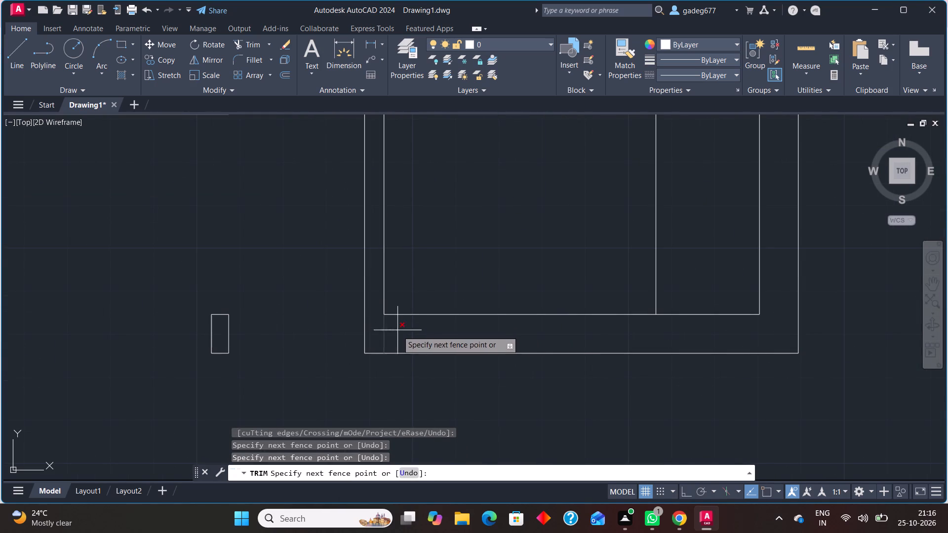
double_click(399, 331)
scroll(401, 330, "down", 3)
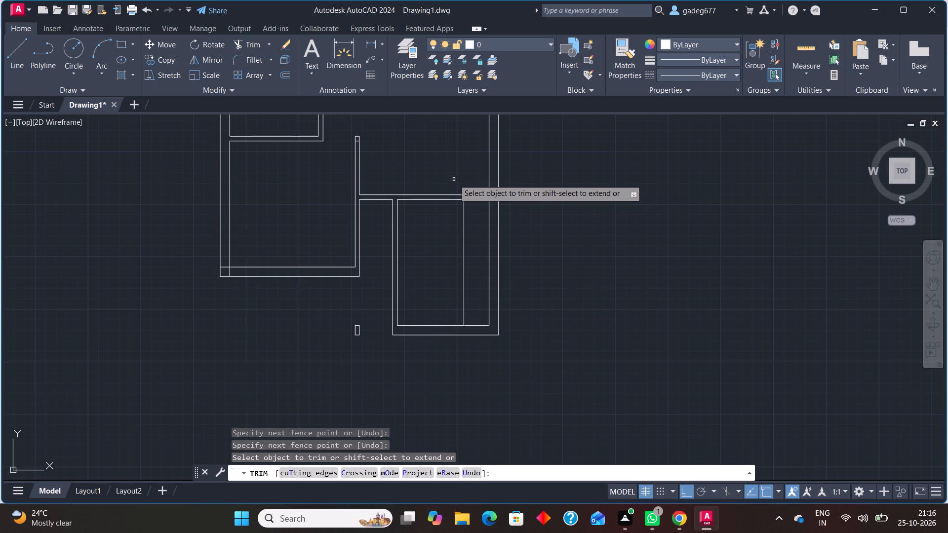
key("Escape")
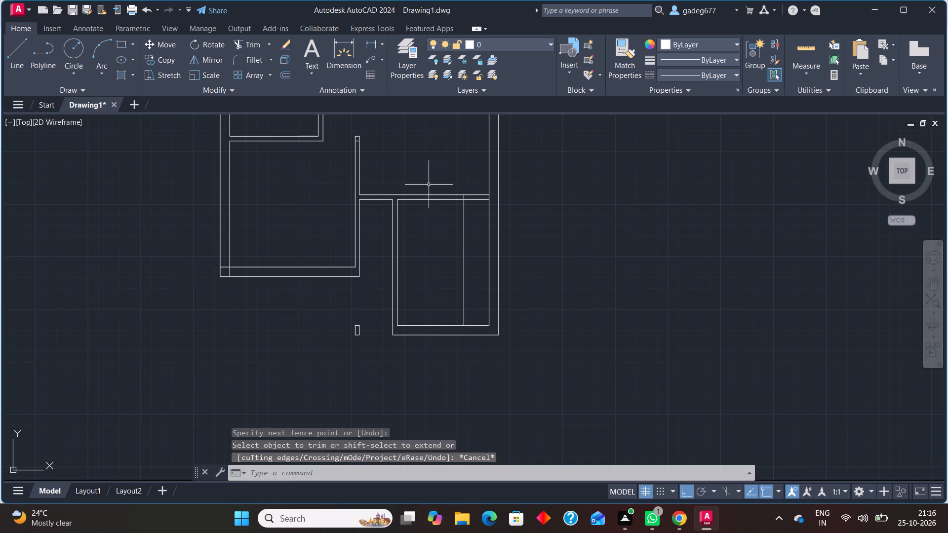
Trim the overlapping wall line ends at the lower-left outer corner of the large lower-left room.
middle_click_drag(421, 180, 411, 248)
type("tr")
key("Return")
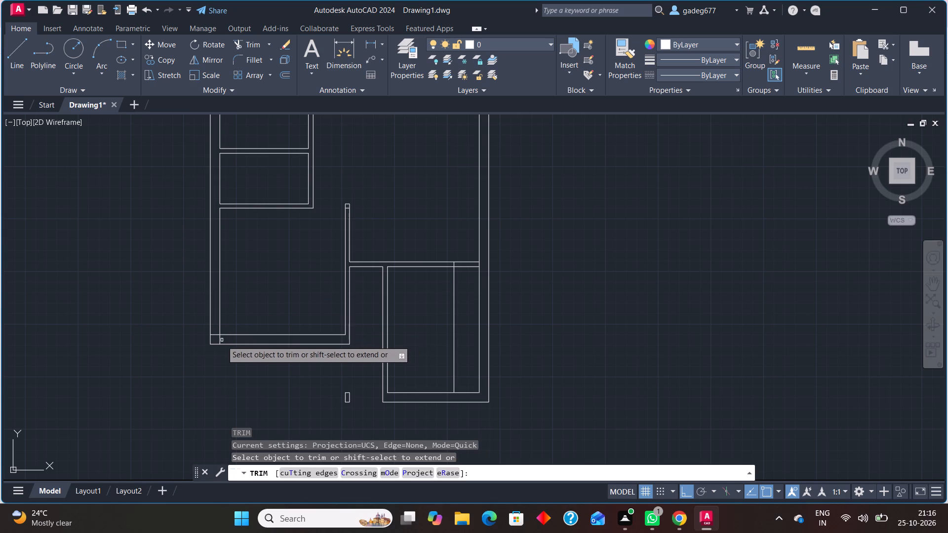
left_click(221, 341)
left_click(215, 337)
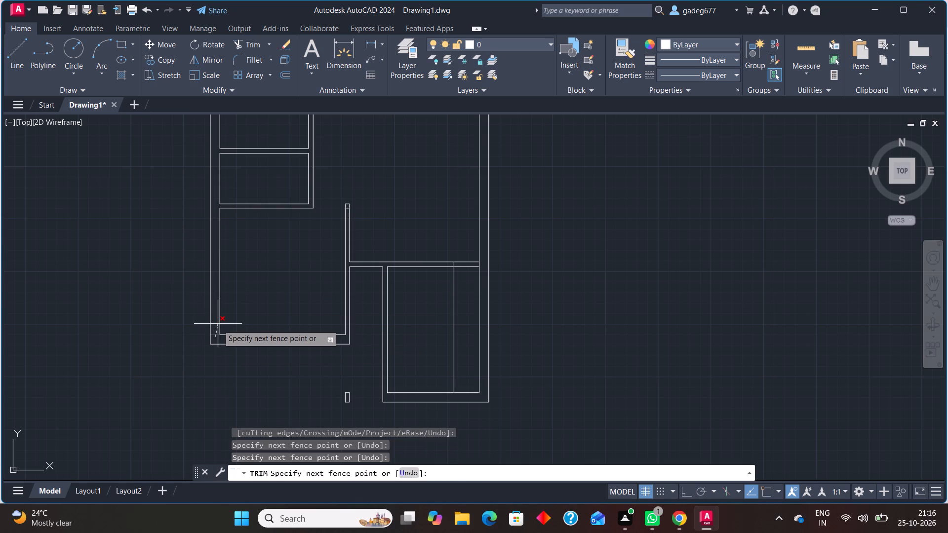
left_click(218, 324)
key("Escape")
Offset the vertical guide line in the lower-right room 3' to the left.
middle_click_drag(270, 286, 271, 305)
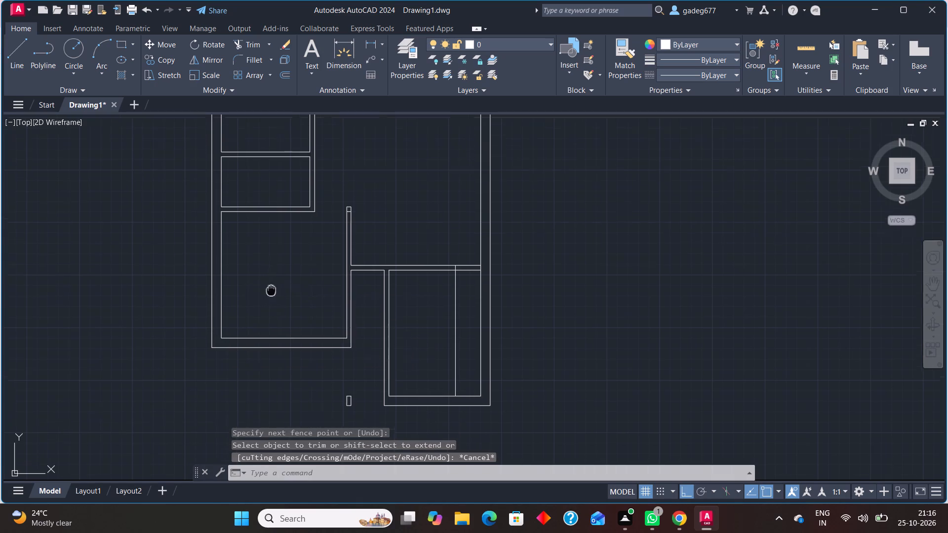
middle_click_drag(271, 305, 250, 368)
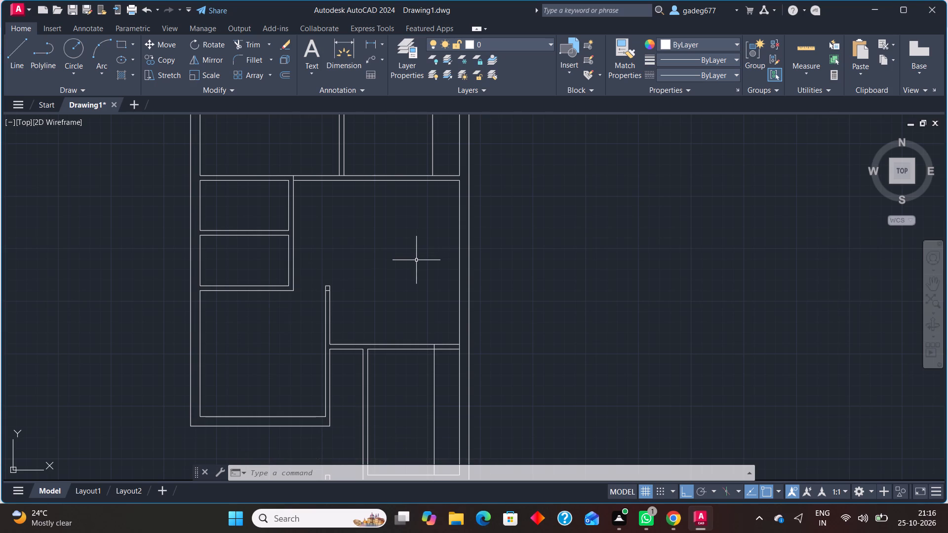
middle_click_drag(423, 303, 395, 218)
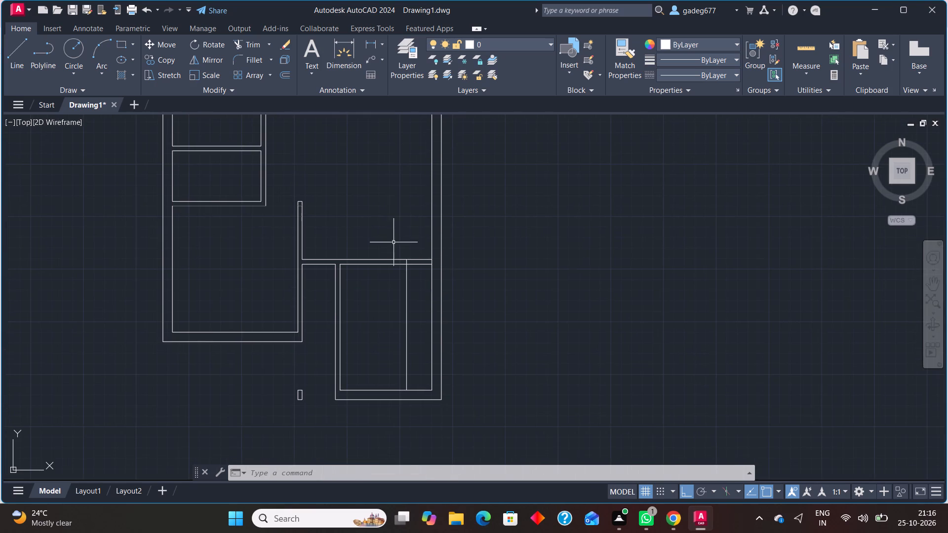
scroll(403, 234, "up", 2)
type("off")
key("Return")
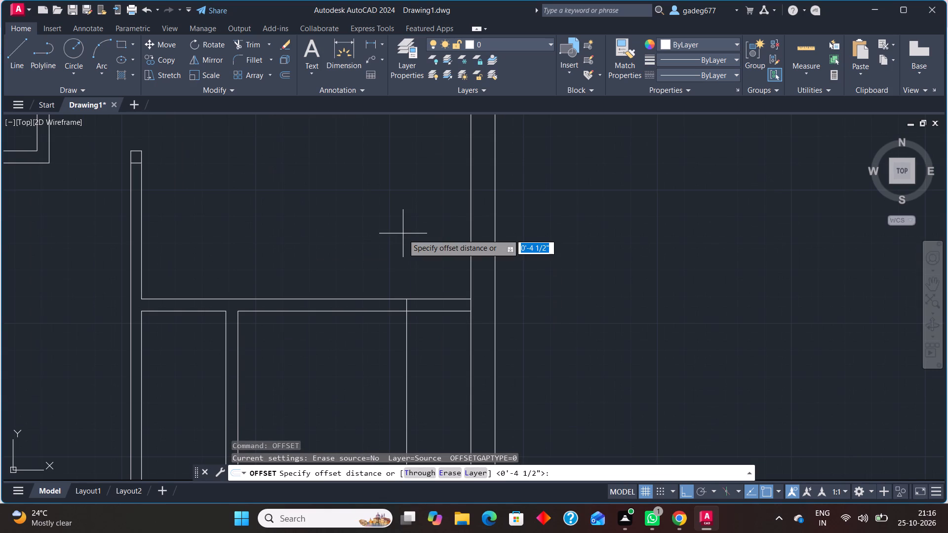
type("3'")
key("Return")
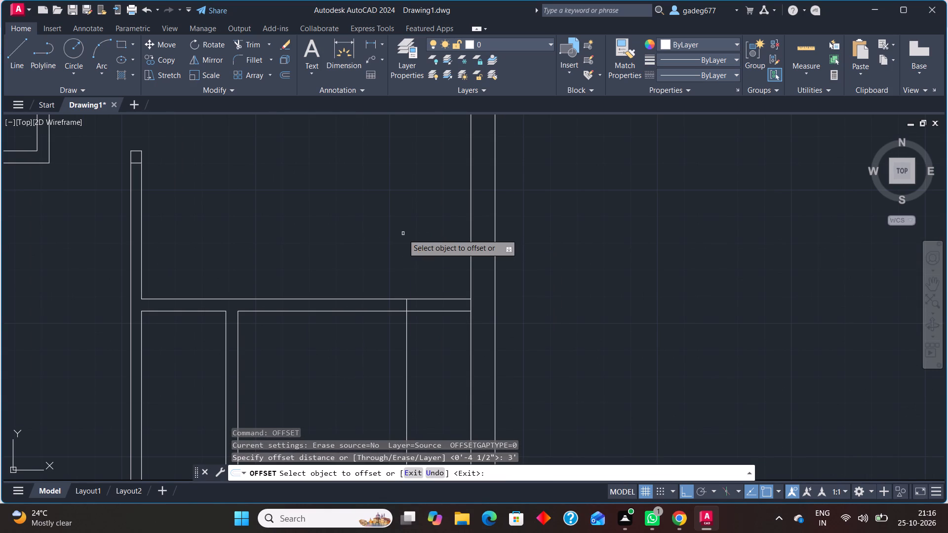
left_click(407, 306)
left_click(367, 303)
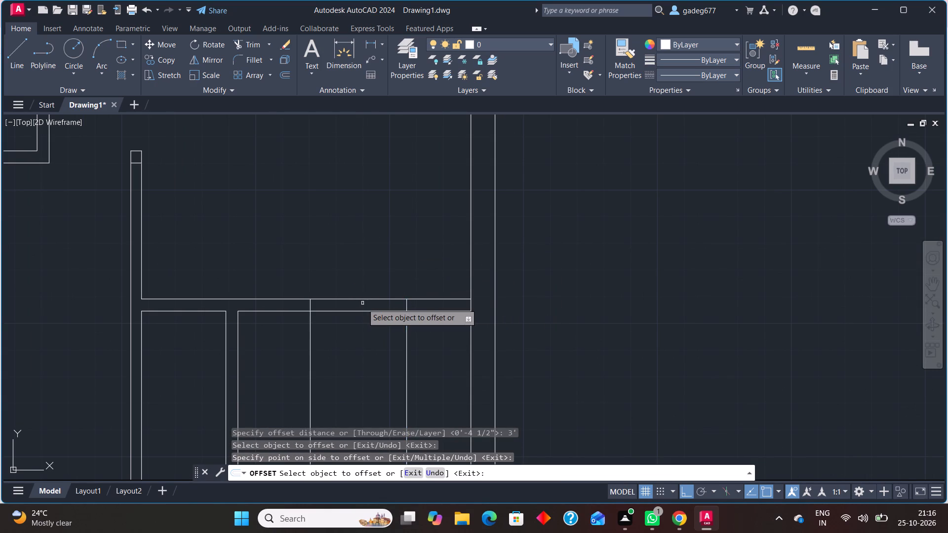
scroll(365, 259, "down", 1)
key("Escape")
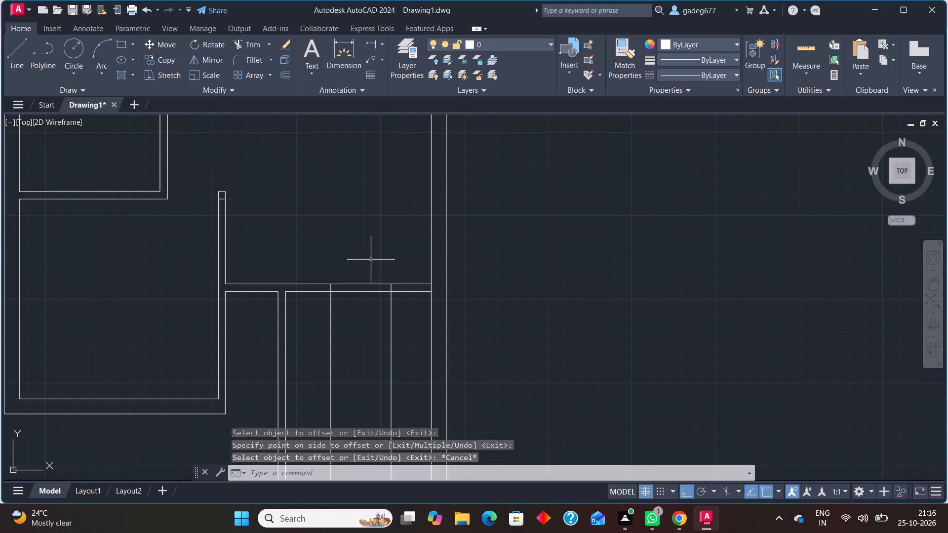
Trim both lines of the lower-right room's top wall between the two vertical guide lines to cut a 3' opening.
type("tr")
key("Return")
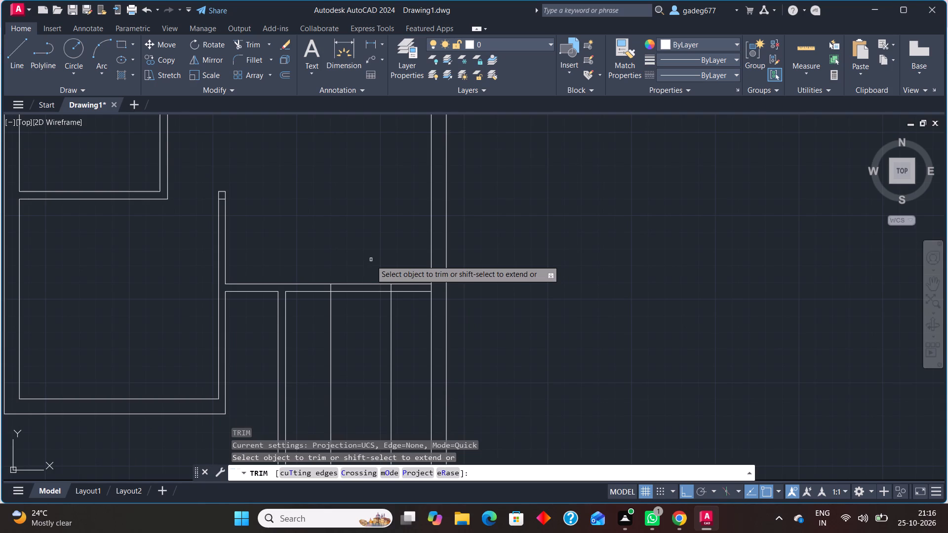
left_click(371, 260)
left_click(365, 321)
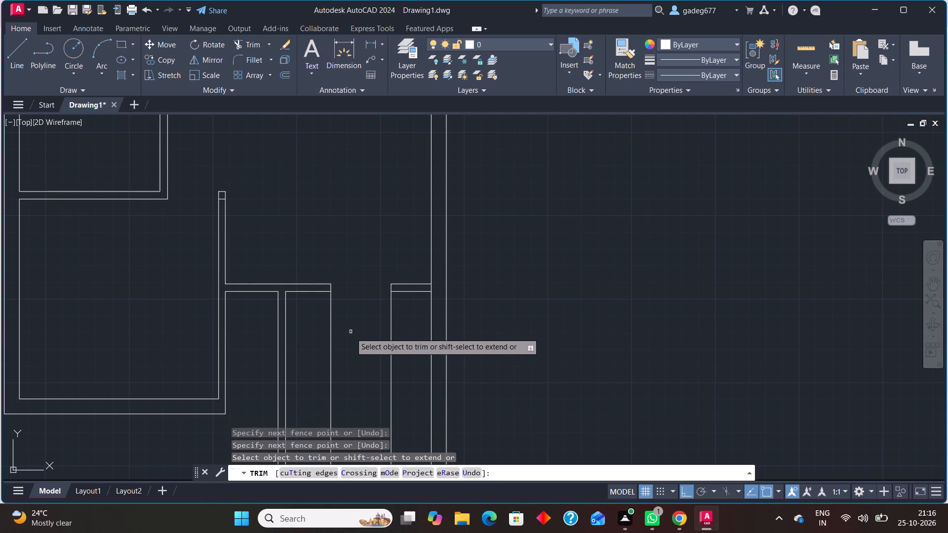
Trim away the left vertical guide line below the lower-right room's top wall.
left_click(350, 339)
left_click(297, 335)
scroll(310, 344, "down", 3)
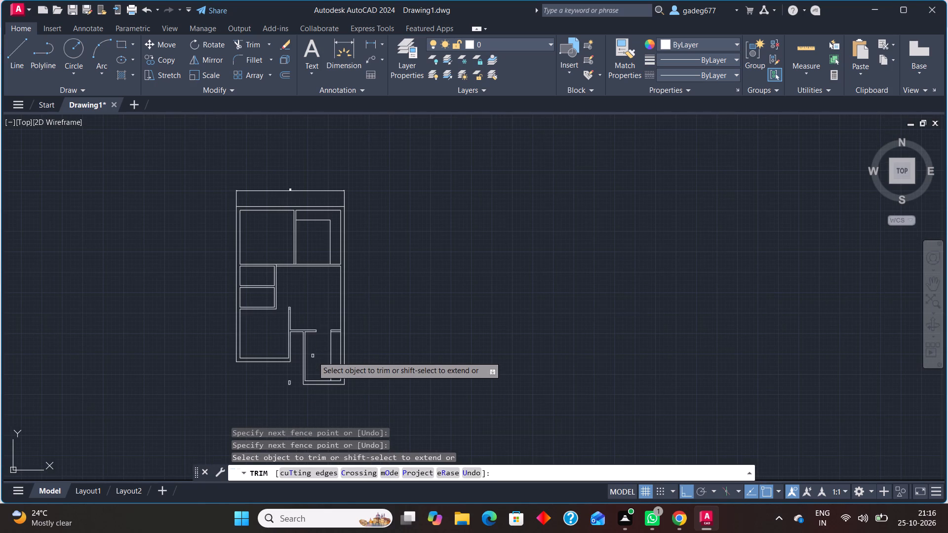
middle_click_drag(313, 356, 399, 395)
scroll(313, 356, "up", 1)
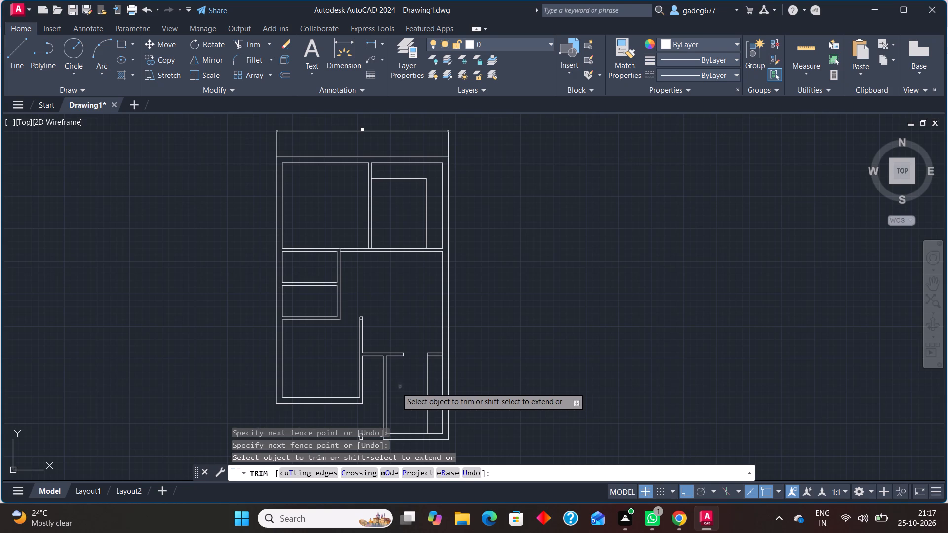
scroll(361, 300, "up", 3)
middle_click_drag(370, 311, 445, 283)
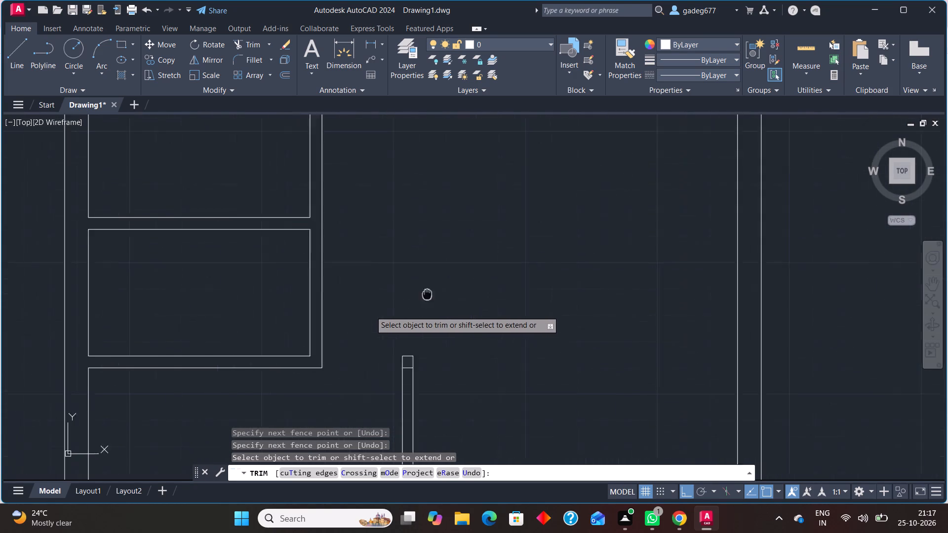
middle_click_drag(445, 283, 468, 267)
key("Escape")
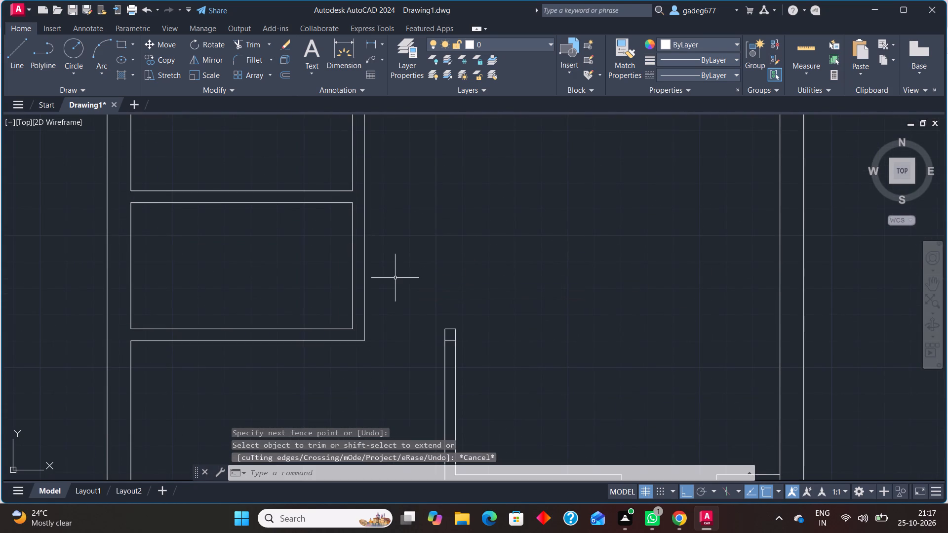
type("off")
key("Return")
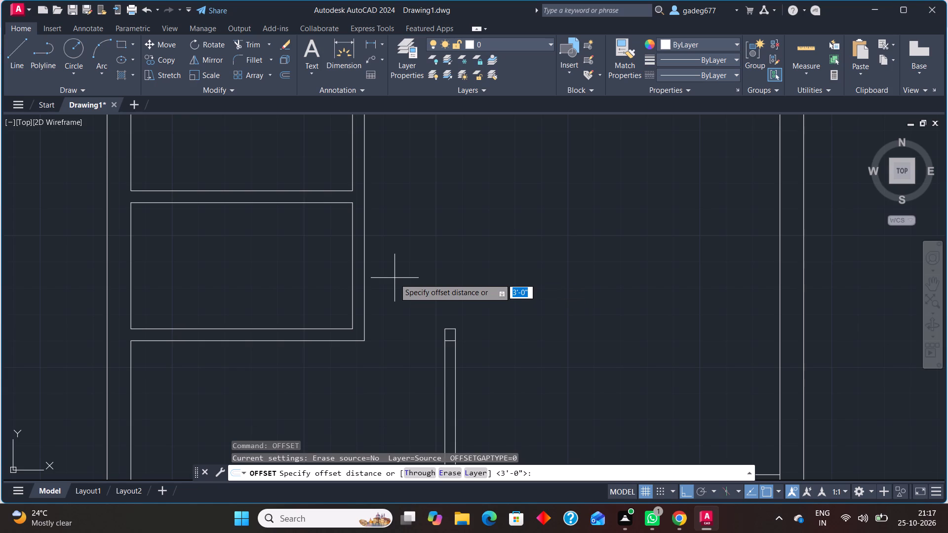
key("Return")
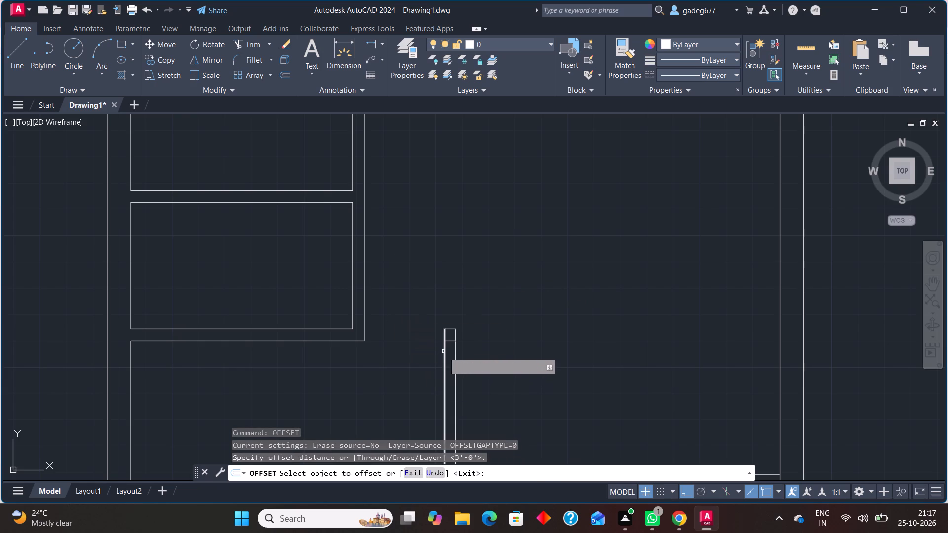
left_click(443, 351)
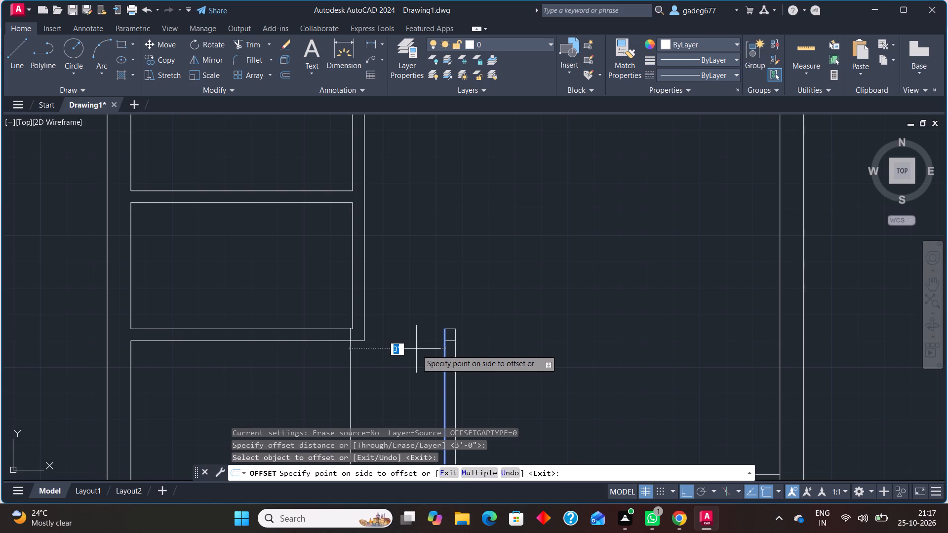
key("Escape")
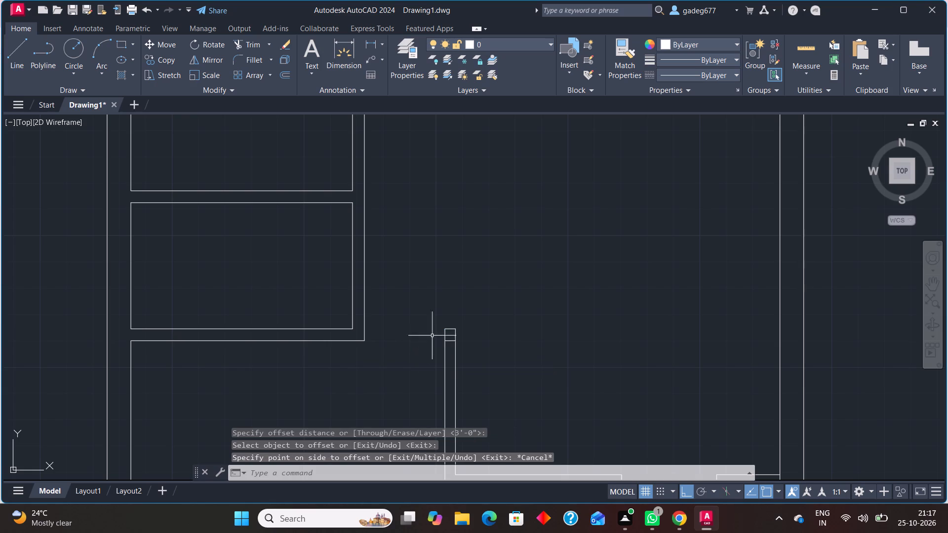
Stretch the two short horizontal lines at the top of the central partition about 3" to the left beyond the wall.
scroll(440, 331, "up", 3)
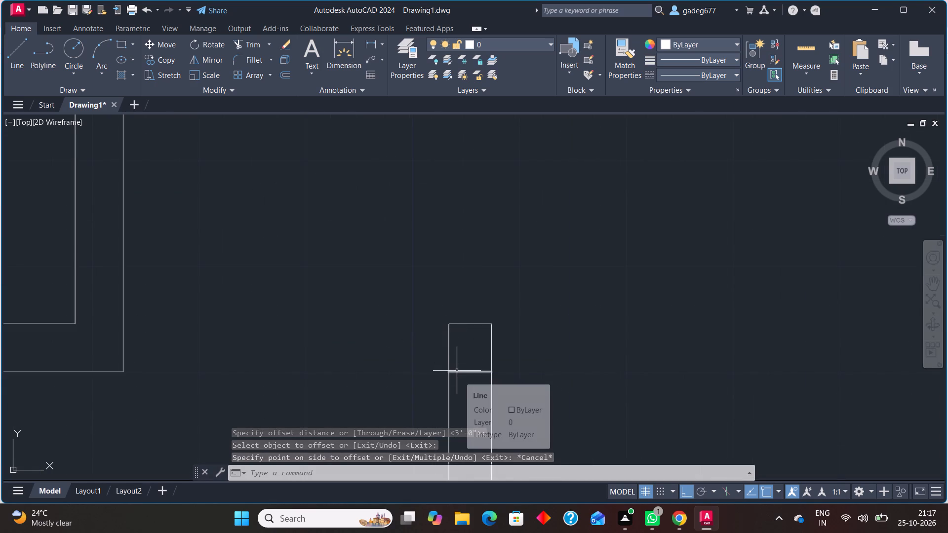
left_click_drag(459, 374, 459, 370)
left_click(448, 373)
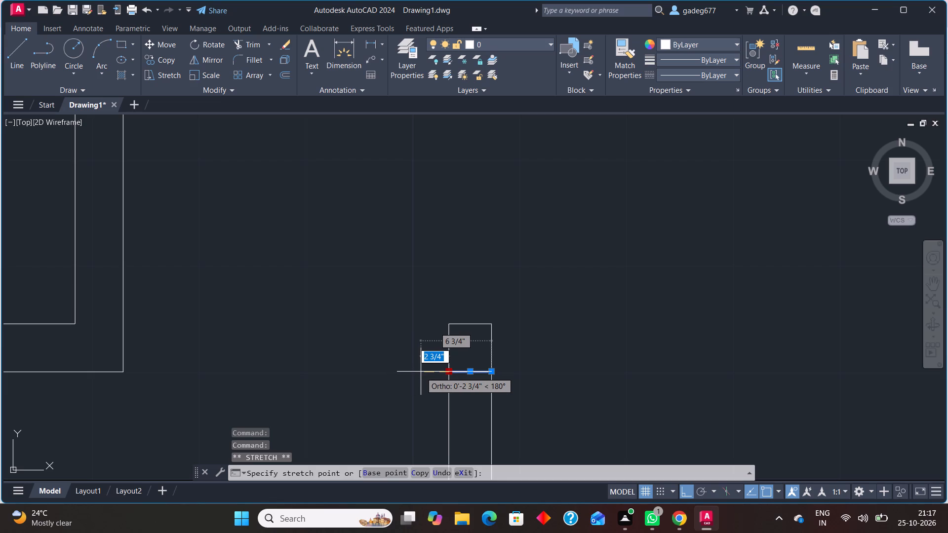
left_click(416, 372)
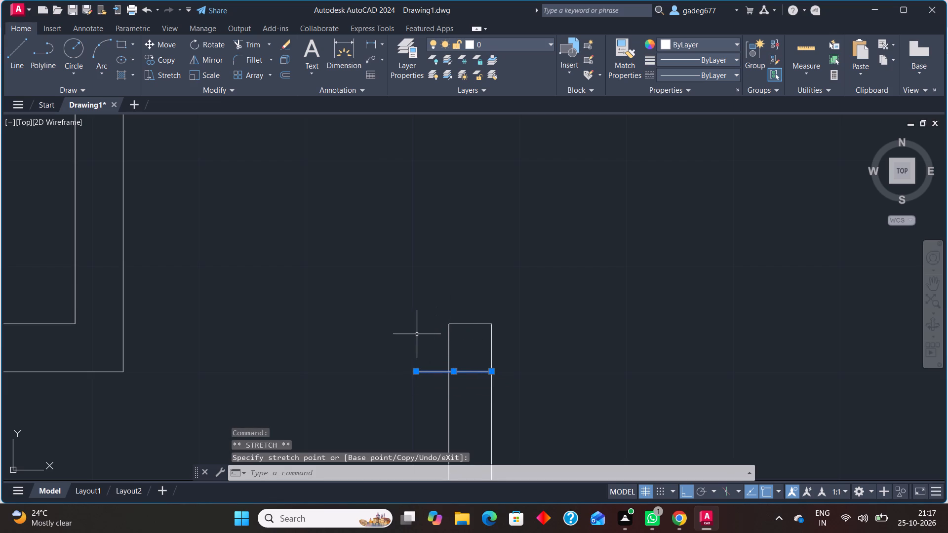
left_click(469, 322)
left_click(465, 326)
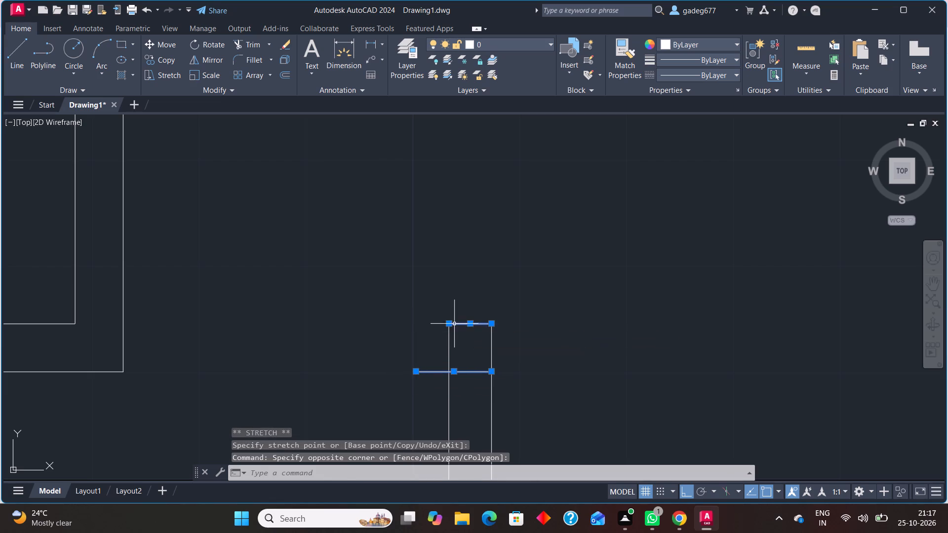
left_click(449, 321)
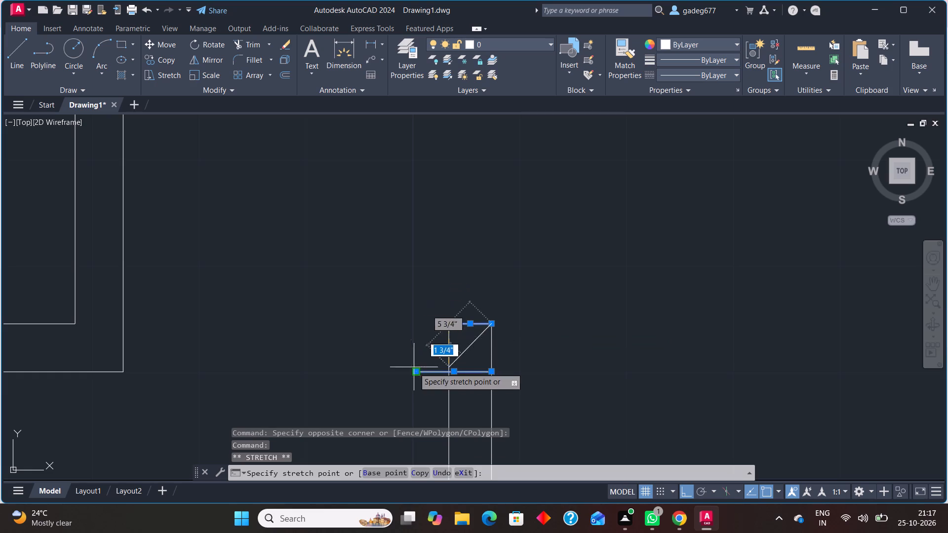
left_click(414, 324)
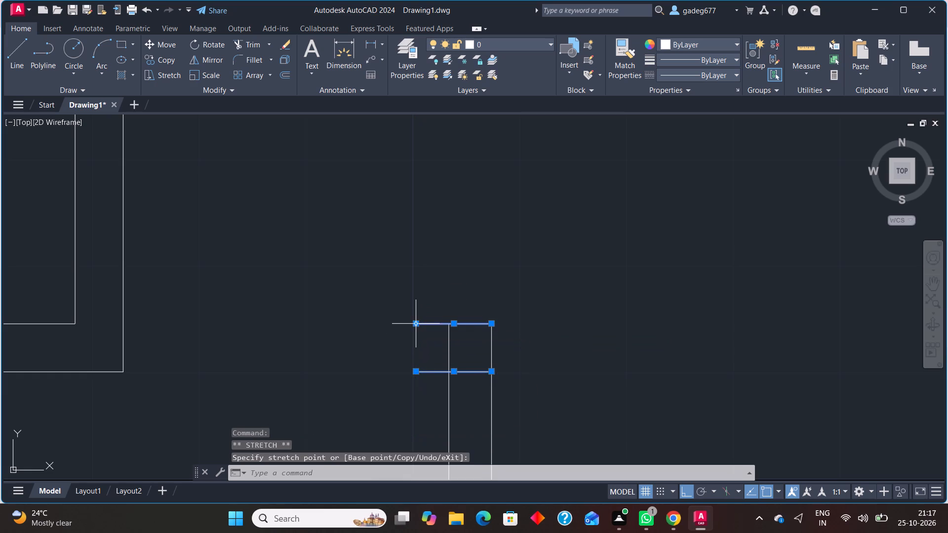
key("Escape")
Draw a vertical line joining the left ends of the two stretched lines at the top of the central partition.
key("l")
key("Return")
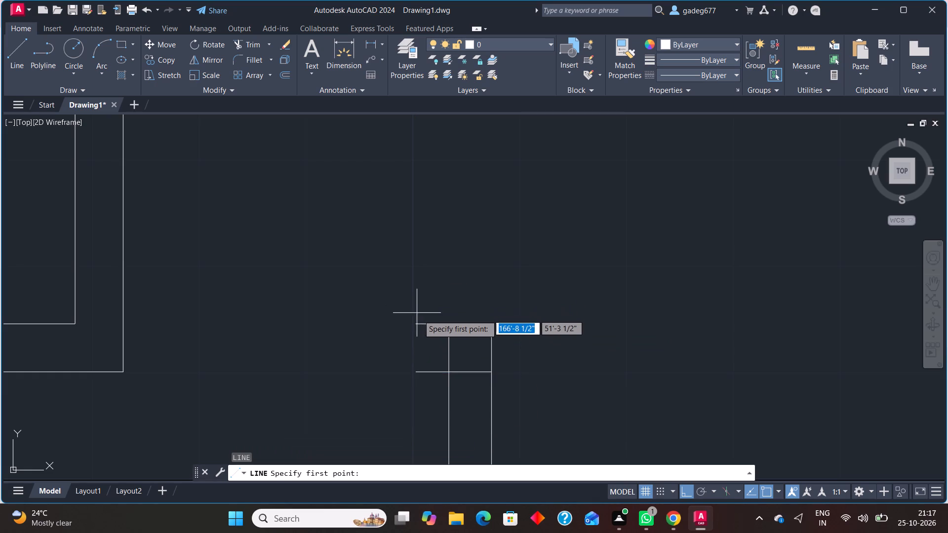
left_click(419, 324)
left_click(421, 374)
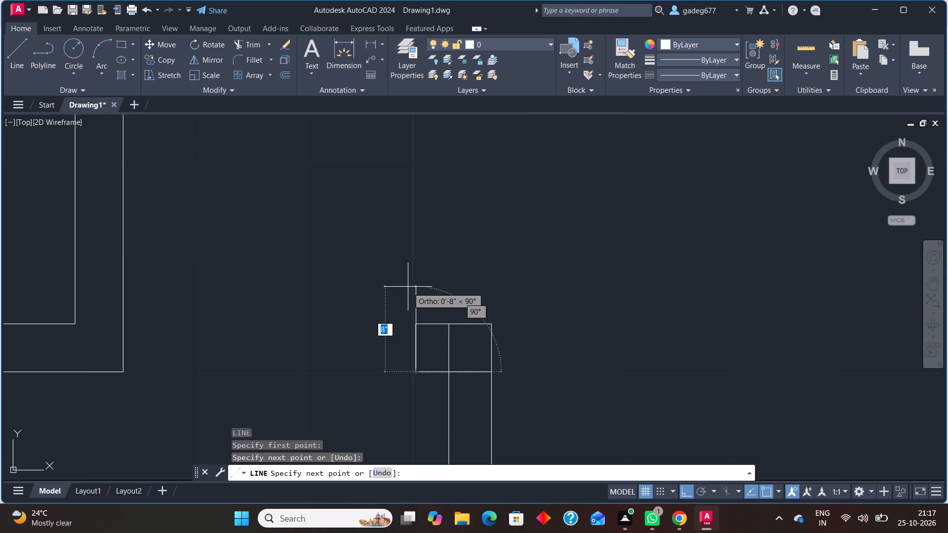
key("Escape")
Offset the short vertical line at the end of the central partition's stub 2' to the left.
type("off")
key("Return")
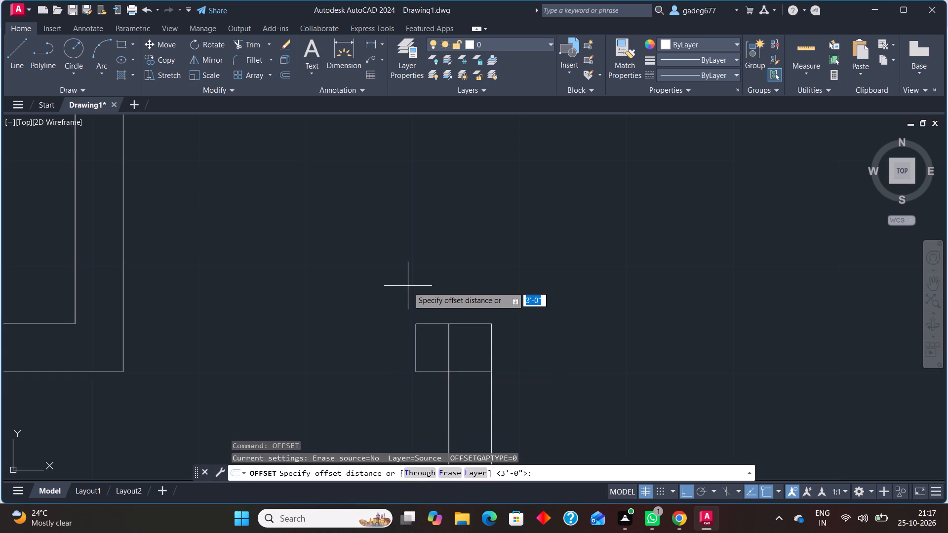
type("2'")
key("Return")
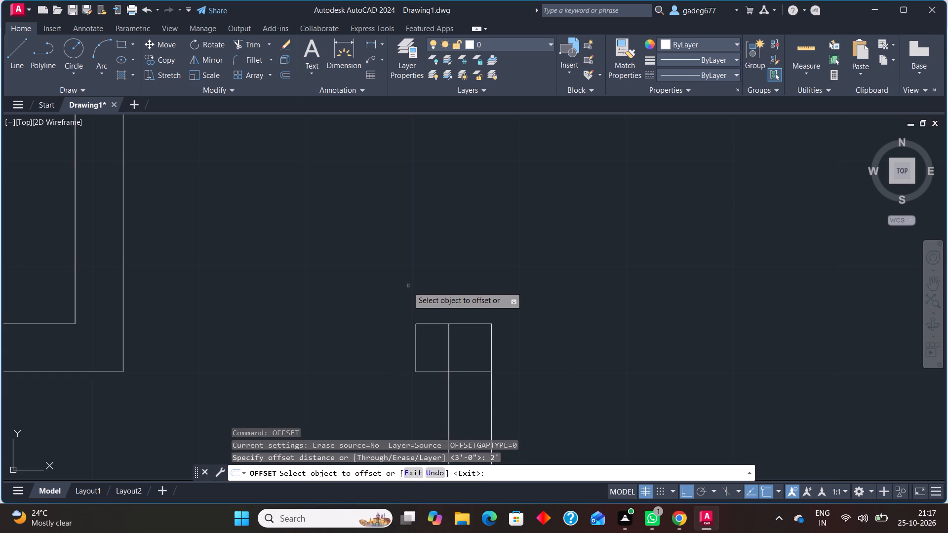
left_click(416, 346)
left_click(378, 351)
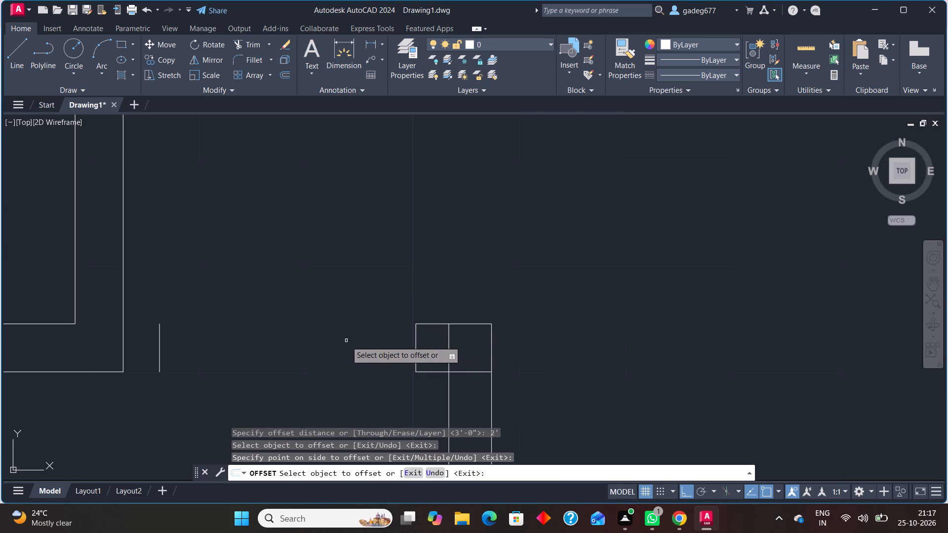
scroll(346, 341, "down", 2)
middle_click_drag(278, 302, 344, 300)
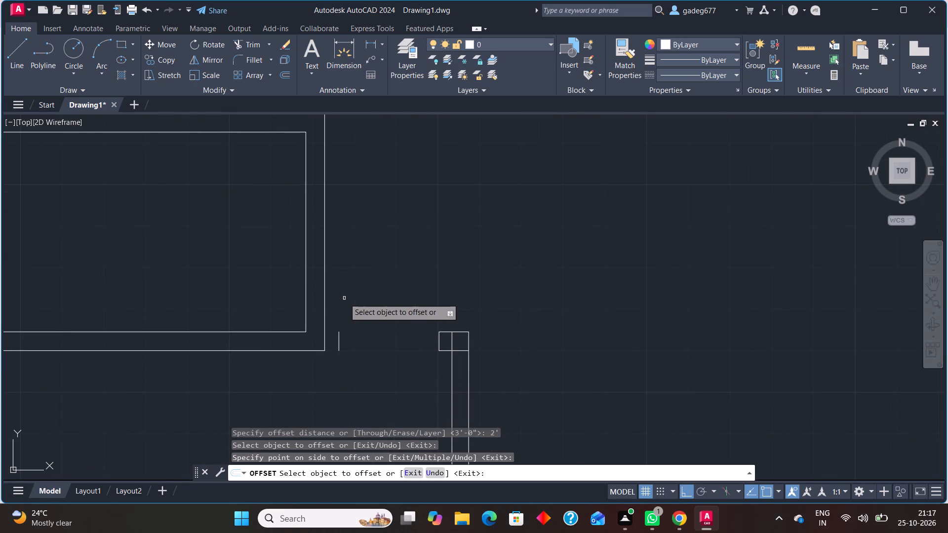
key("Escape")
Draw horizontal lines from both ends of the offset line to the left across the neighbouring wall corner, forming the opposite wall stub.
key("l")
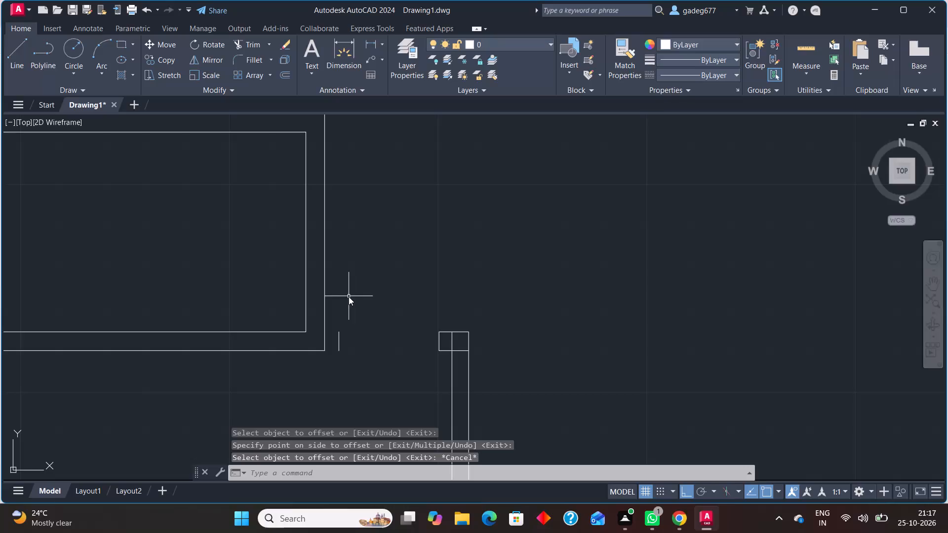
key("Return")
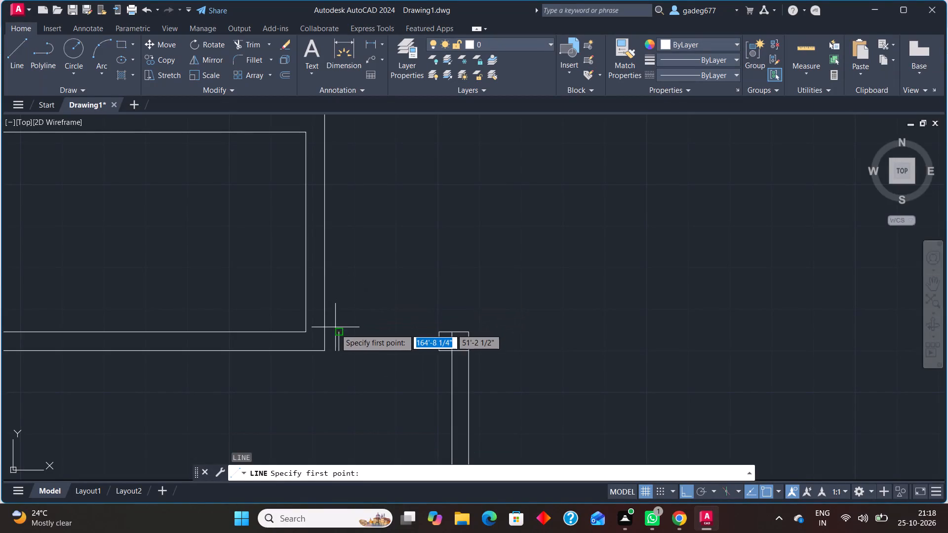
left_click(338, 332)
scroll(322, 333, "up", 2)
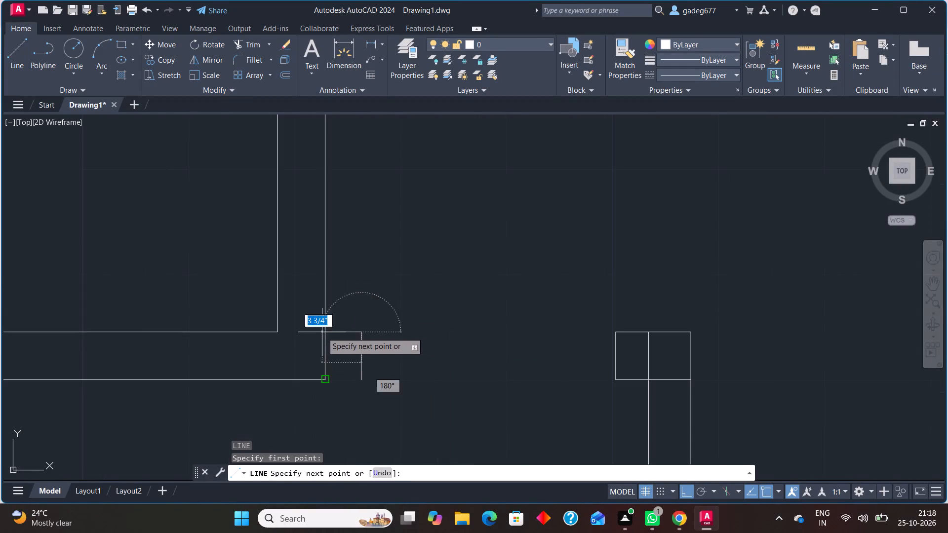
left_click(308, 329)
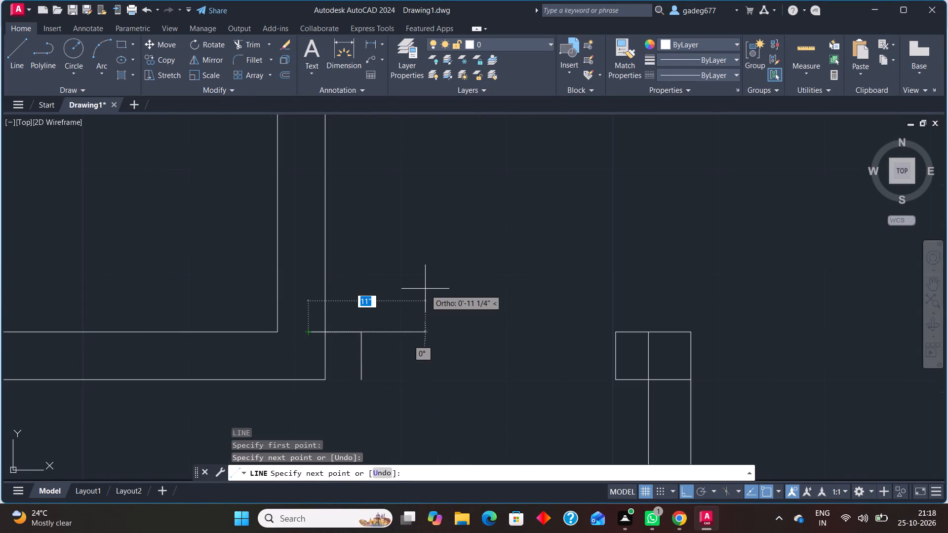
key("Escape")
key("l")
key("Return")
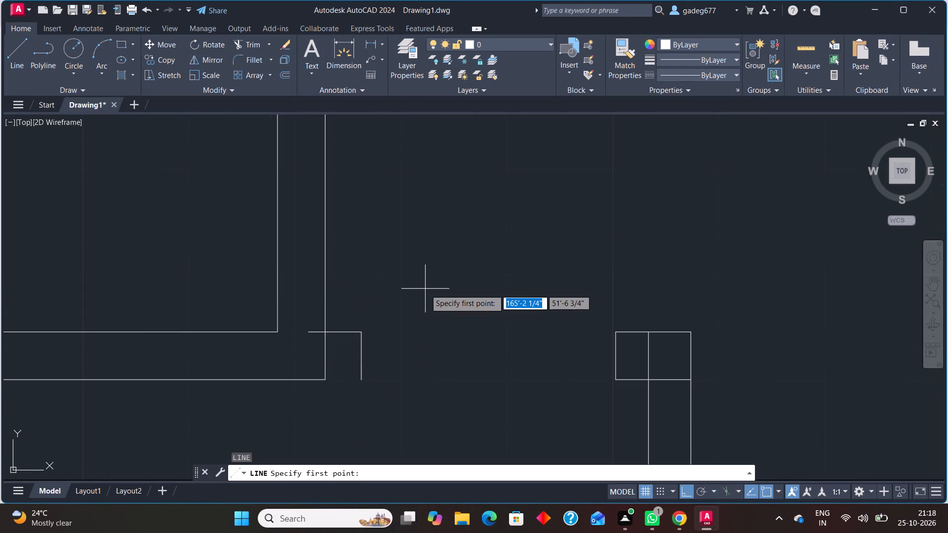
left_click(361, 379)
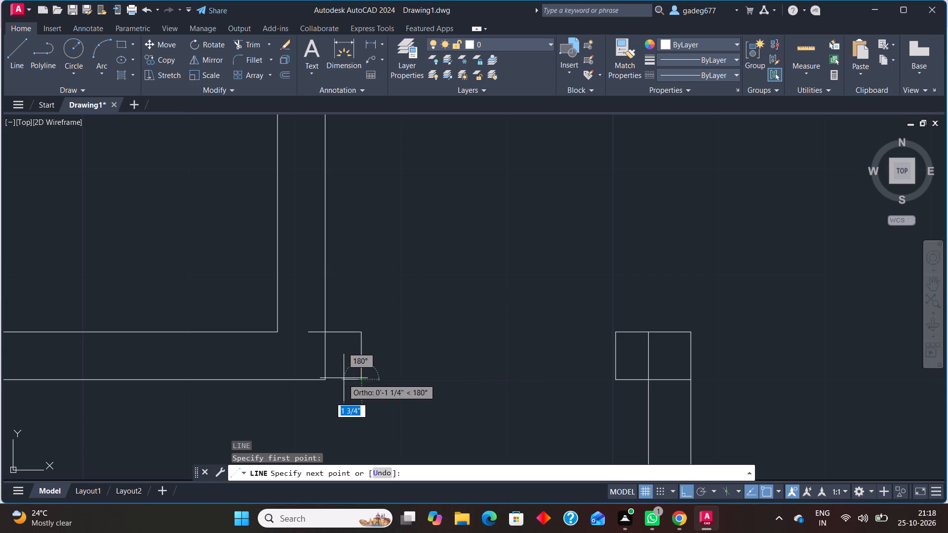
left_click(327, 379)
key("Escape")
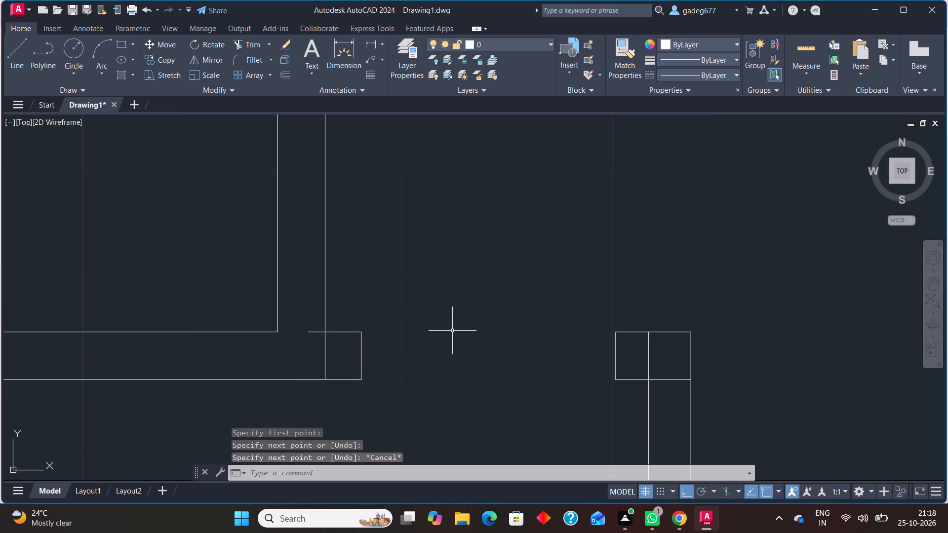
Trim the overlapping line segments inside the wall stubs on both sides of the 2' opening.
type("tr")
key("Return")
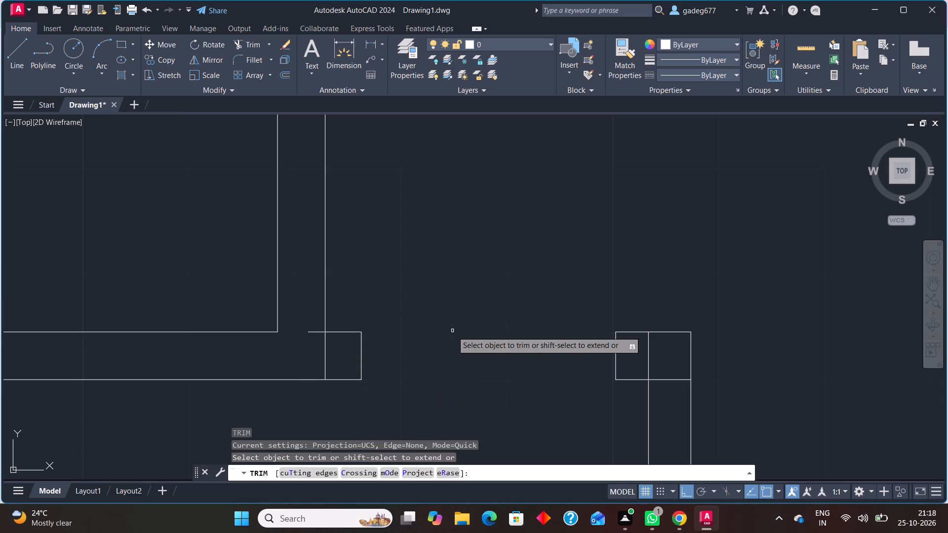
left_click(304, 324)
left_click(328, 346)
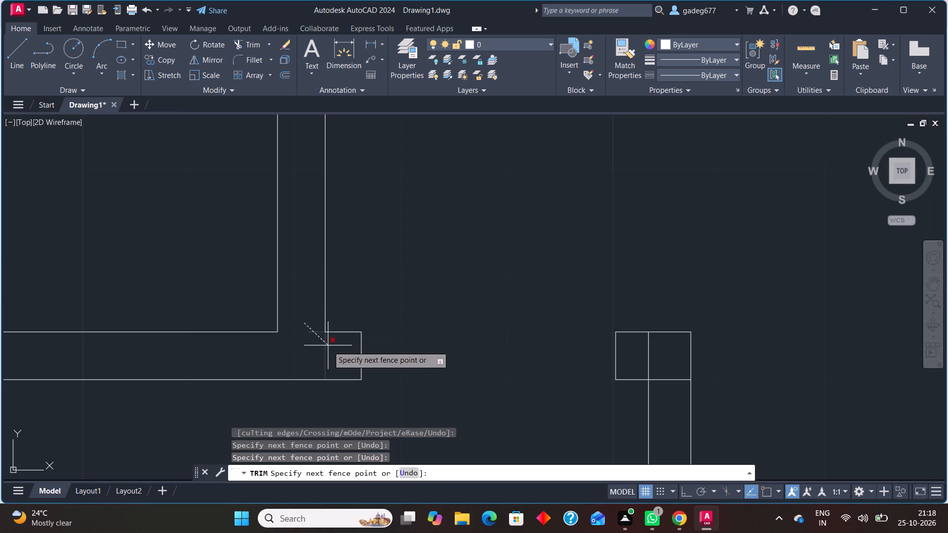
scroll(325, 348, "down", 1)
left_click_drag(520, 357, 526, 352)
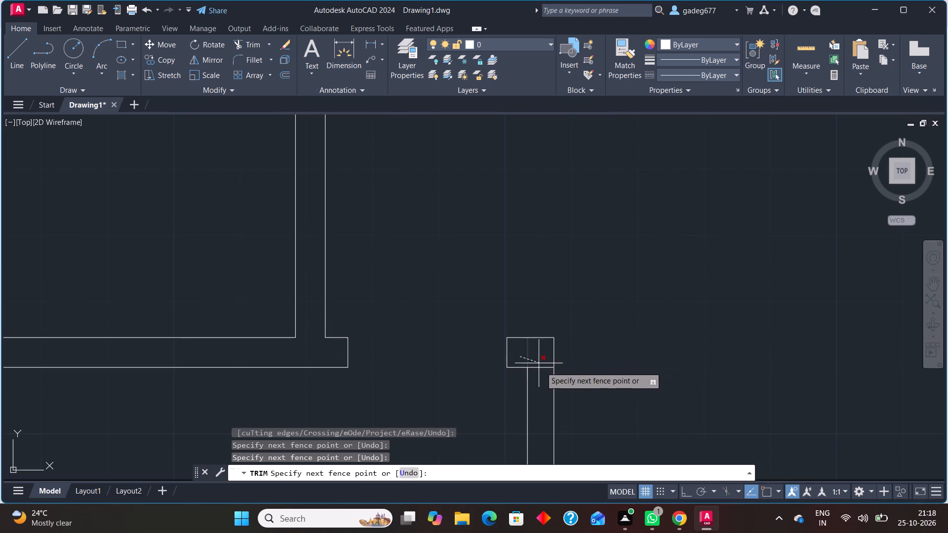
left_click(543, 373)
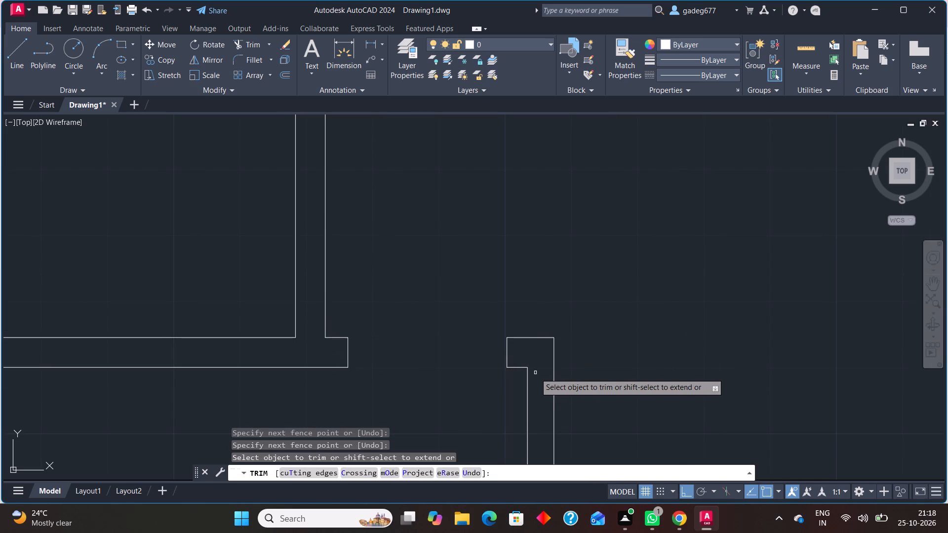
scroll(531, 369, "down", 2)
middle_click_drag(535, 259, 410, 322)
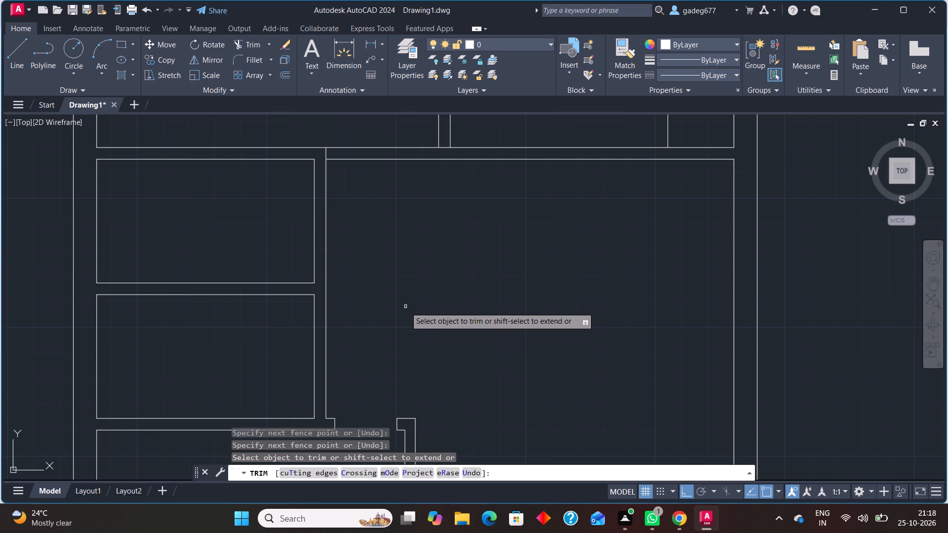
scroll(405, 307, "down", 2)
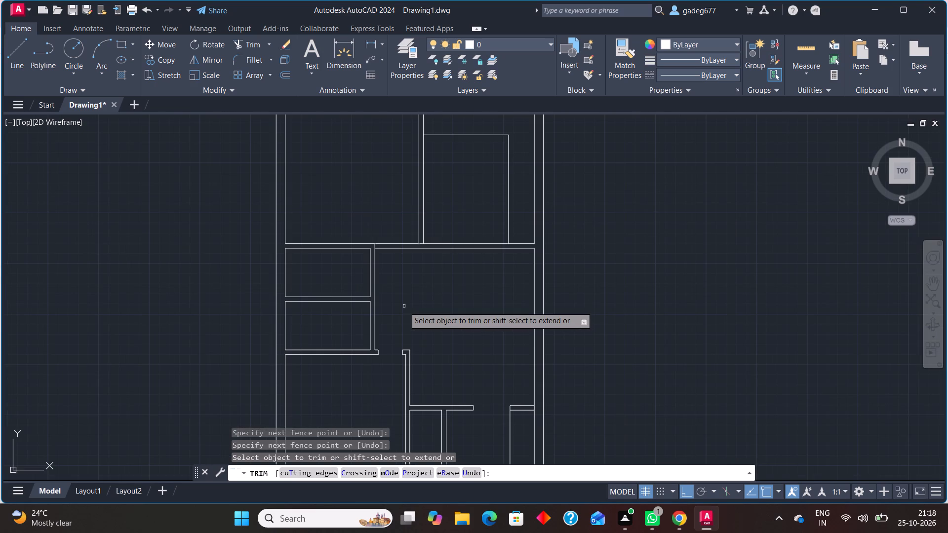
Draw a short vertical line across the horizontal wall, just right of the partition between the two upper rooms.
scroll(422, 305, "down", 1)
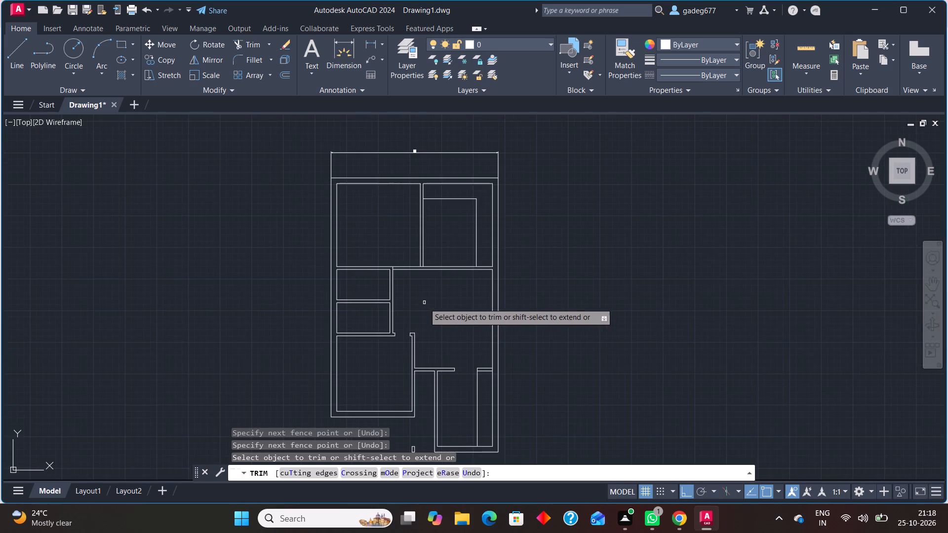
middle_click_drag(425, 301, 443, 388)
scroll(441, 323, "up", 1)
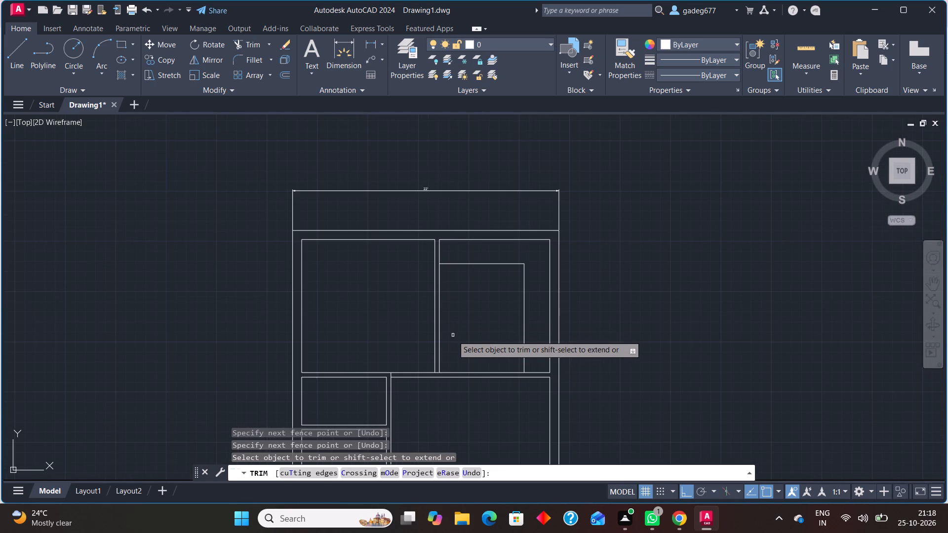
key("Escape")
key("l")
key("Return")
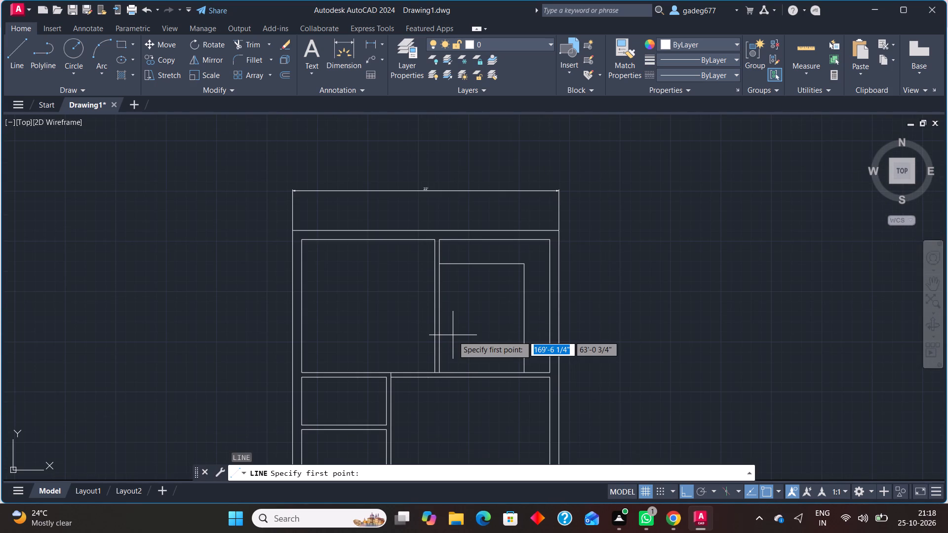
scroll(441, 358, "up", 4)
middle_click_drag(462, 410, 458, 249)
left_click(429, 280)
left_click(427, 348)
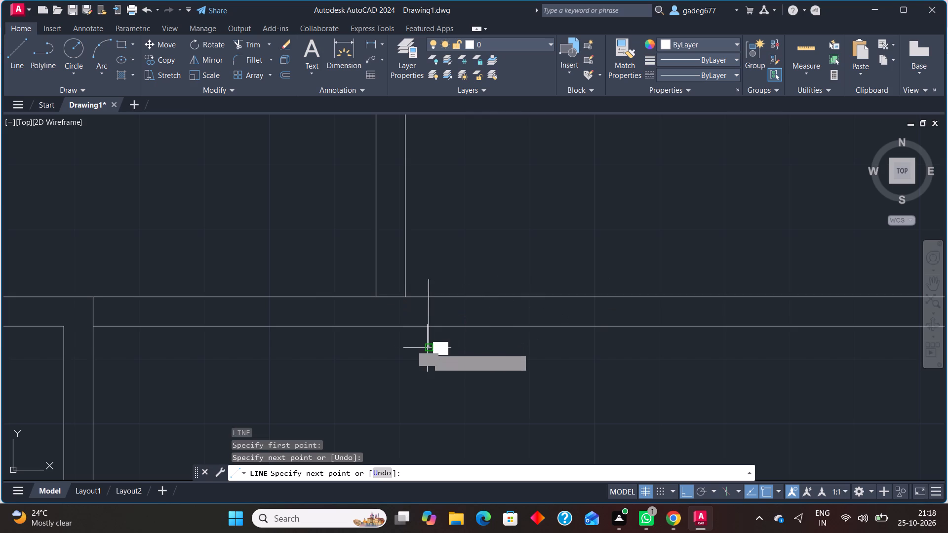
key("space")
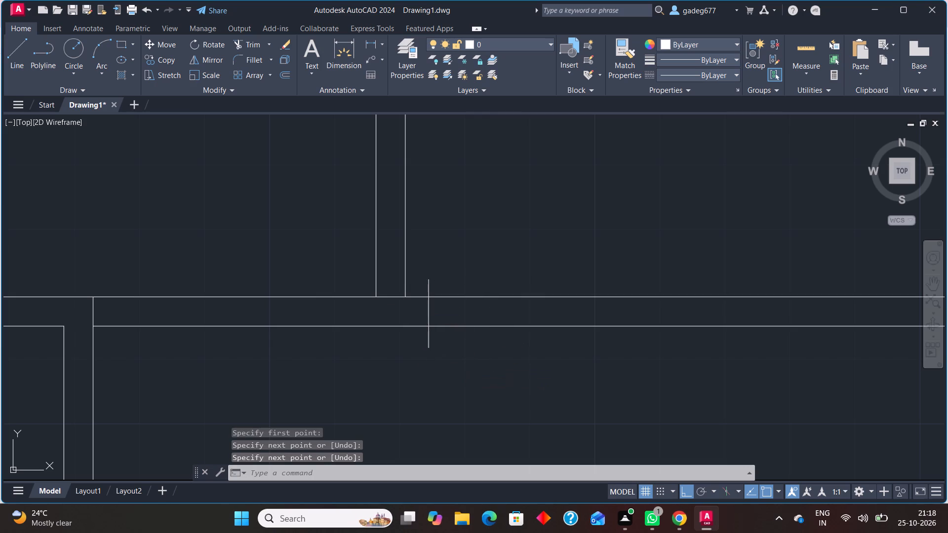
Offset the short vertical line 3' to the right along the horizontal wall.
type("off")
key("Return")
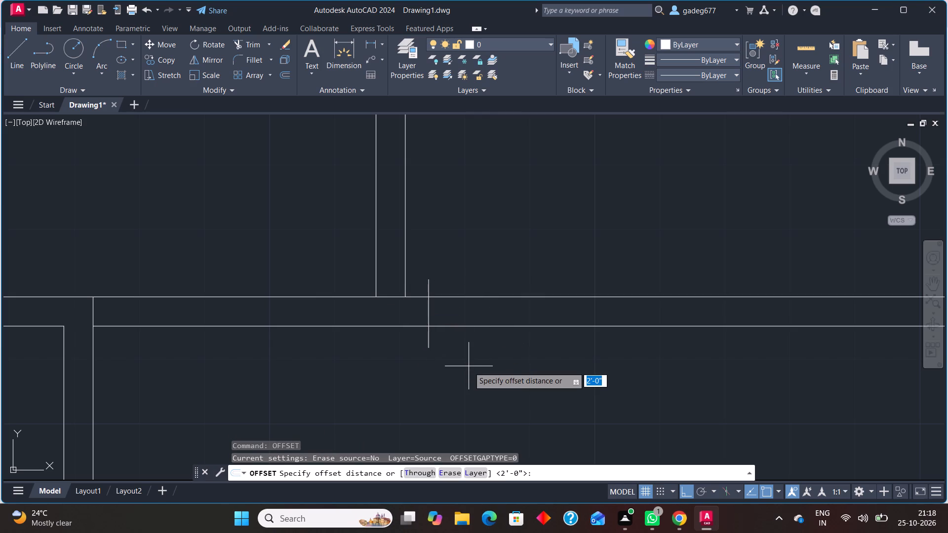
type("3'")
key("Return")
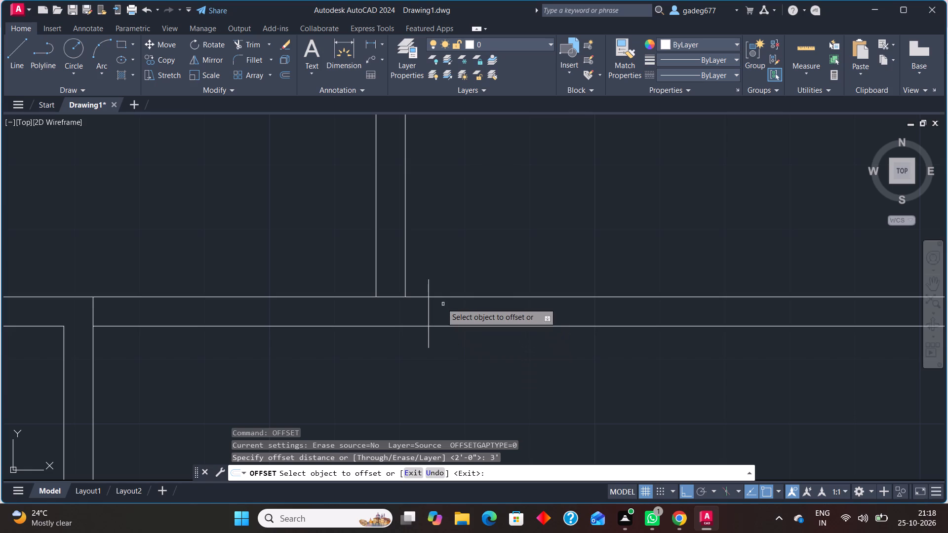
left_click(428, 284)
left_click(653, 227)
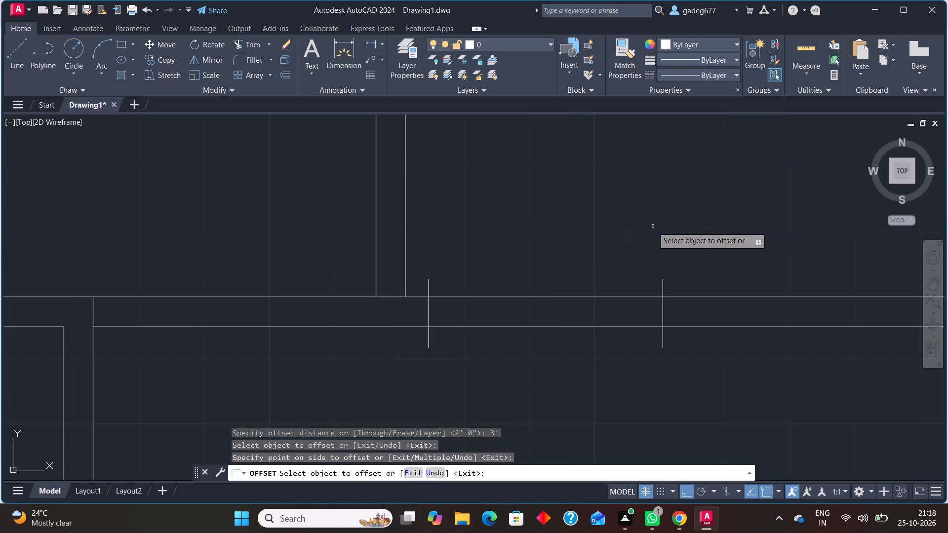
key("Escape")
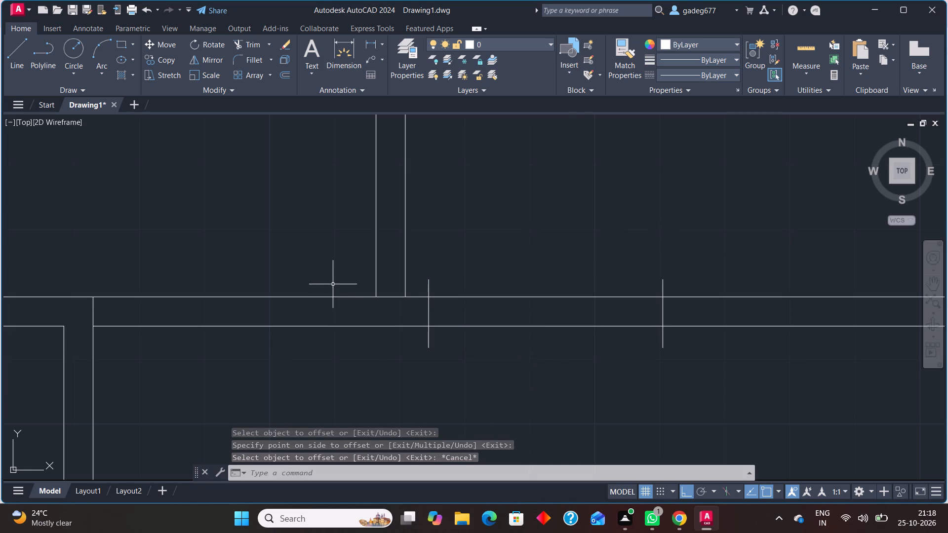
Draw a vertical line about 10" long across the horizontal wall, just left of the partition between the upper rooms.
key("l")
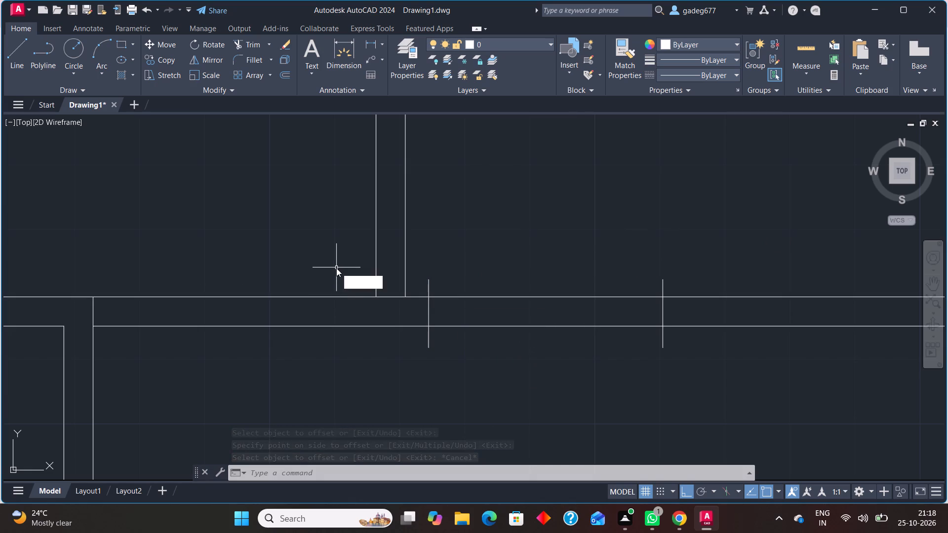
key("Return")
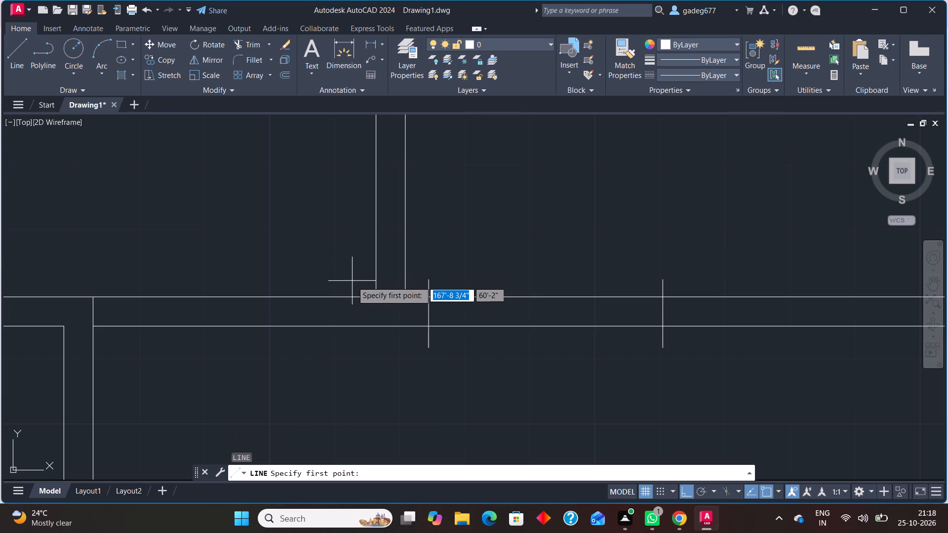
left_click(352, 281)
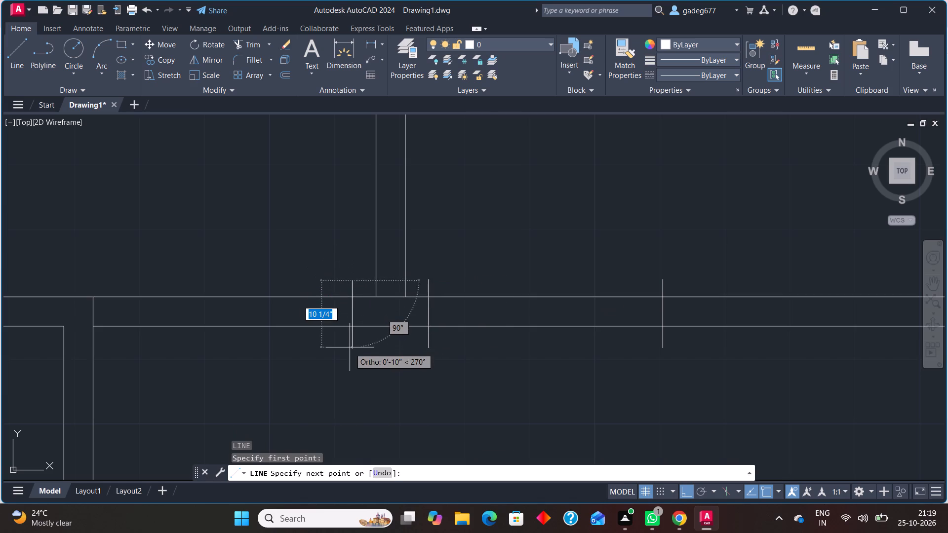
left_click(350, 348)
key("Escape")
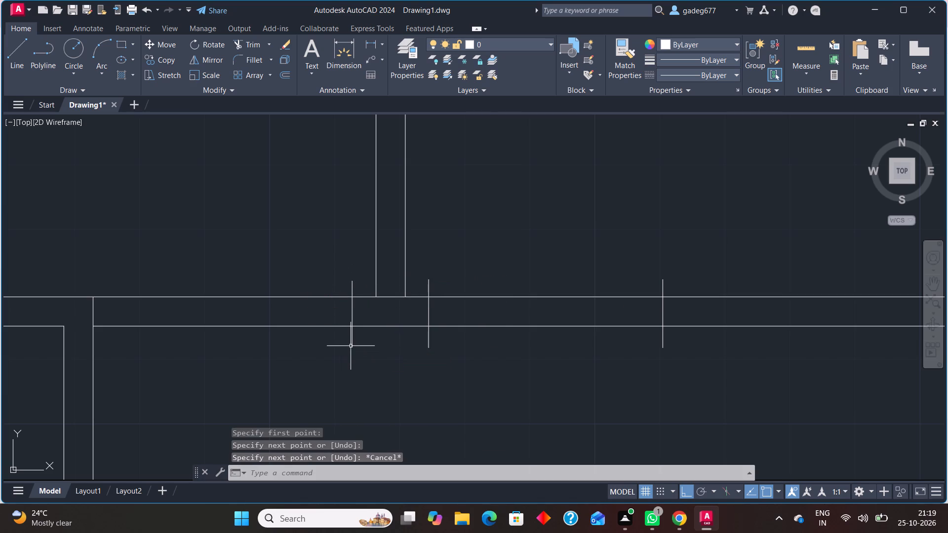
Offset the line left of the partition 3' to the left, toward the small rooms' wall corner.
type("off")
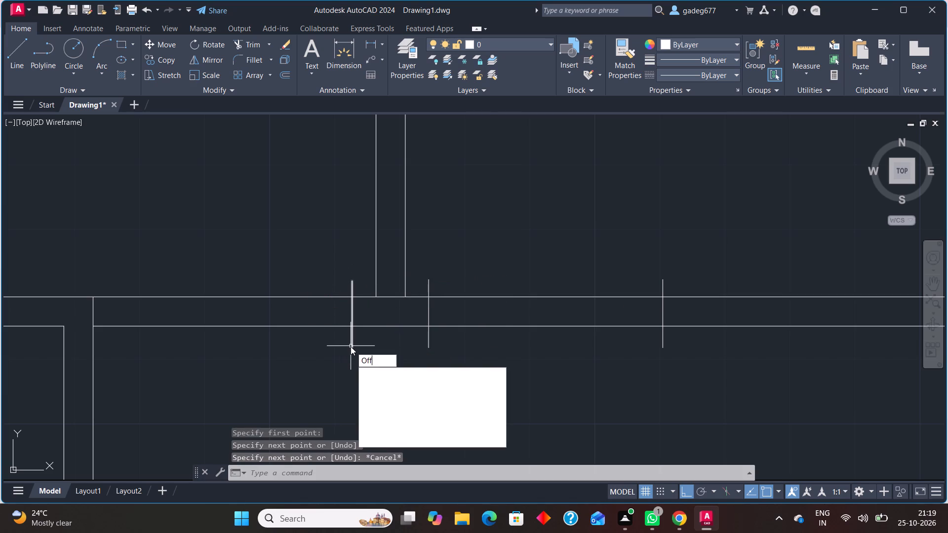
key("Return")
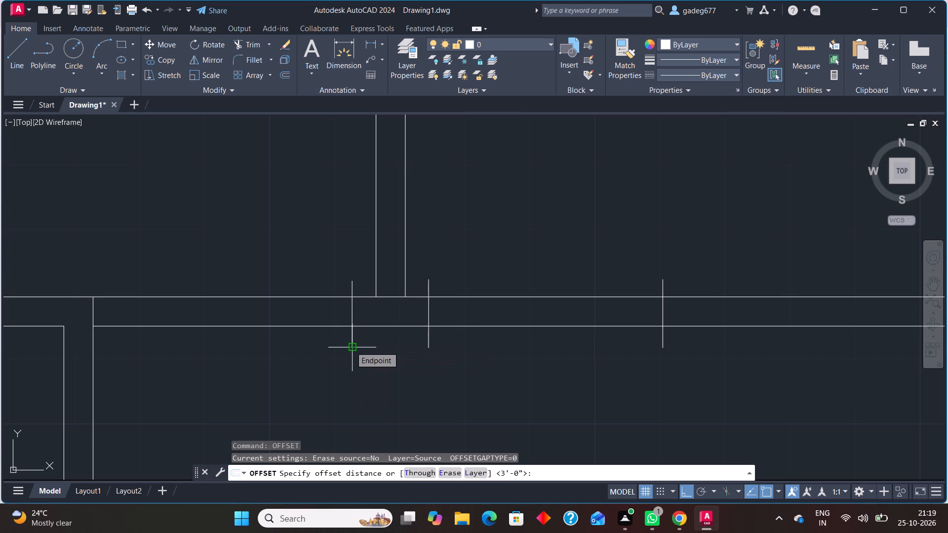
key("Return")
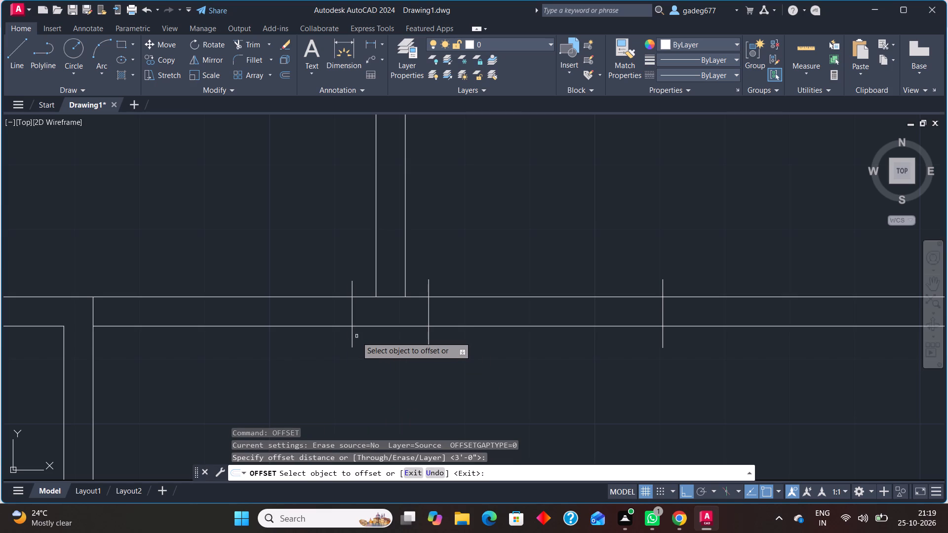
left_click(354, 340)
left_click(287, 353)
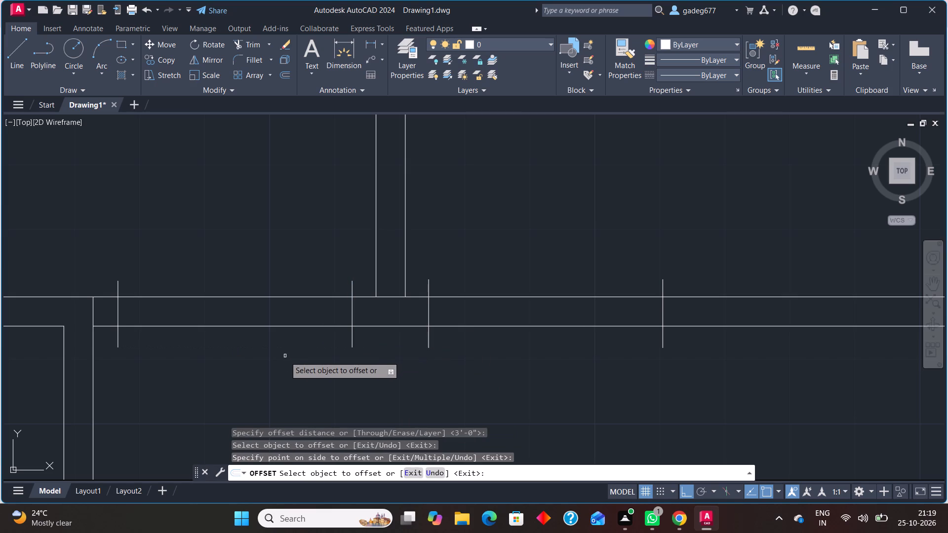
key("Escape")
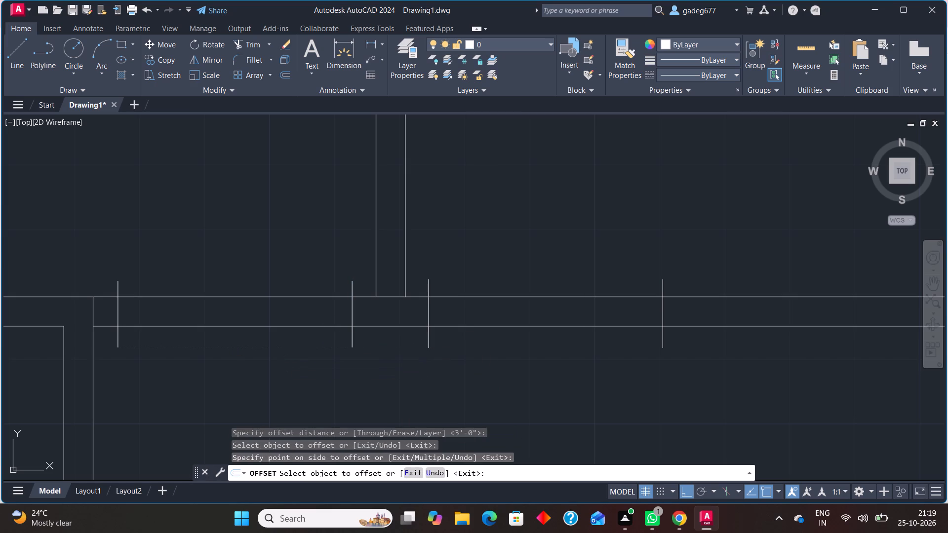
Trim the partition junction, the overhanging ends of the right-hand line pair and the wall lines between them to form the 3' opening.
type("tr")
key("Return")
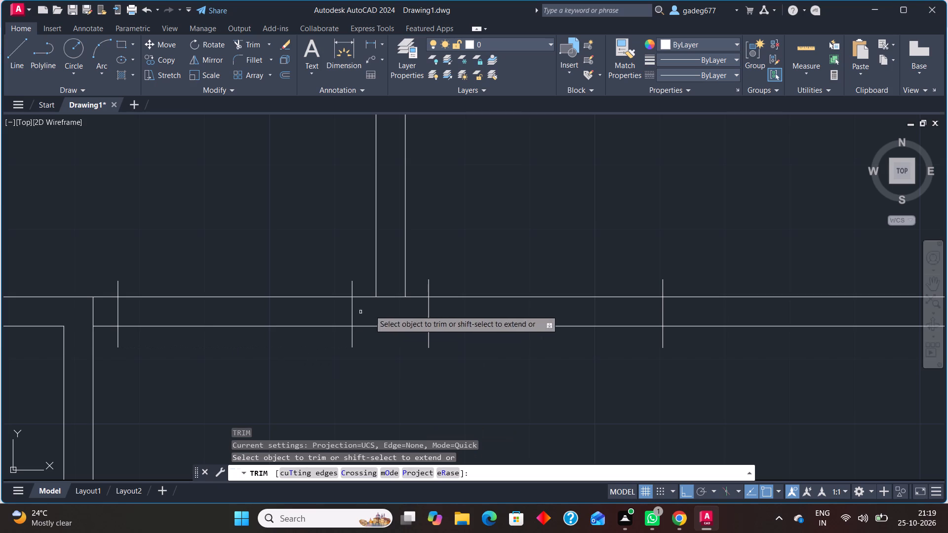
left_click(394, 297)
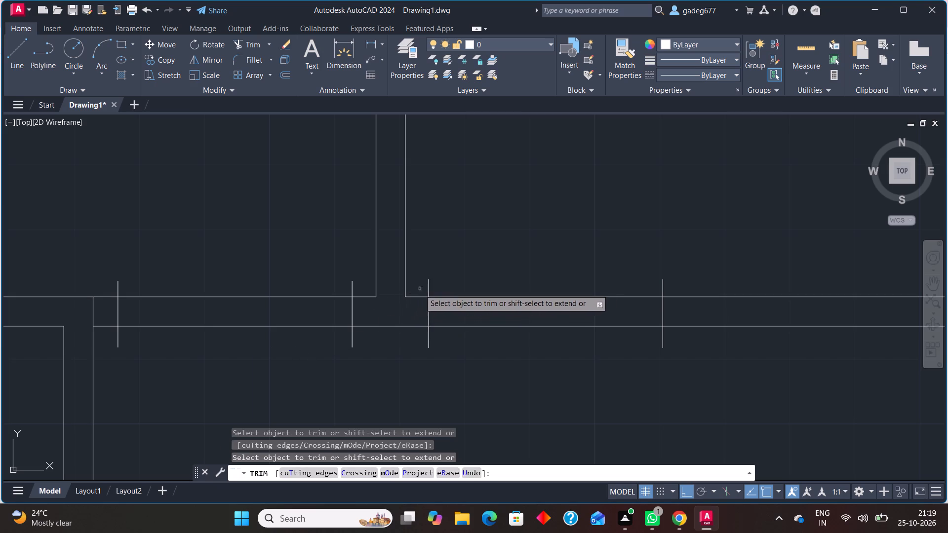
left_click(420, 289)
left_click(725, 280)
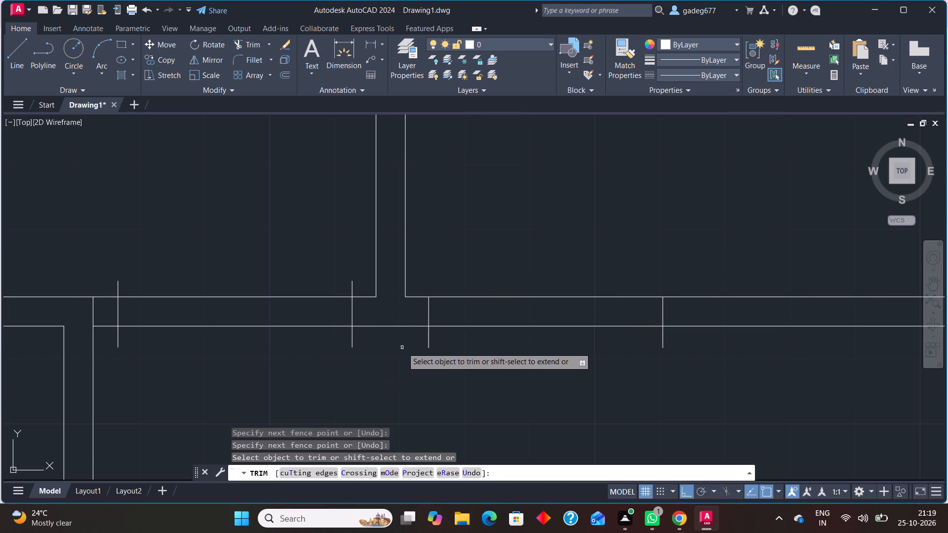
left_click(402, 347)
left_click(724, 341)
left_click(570, 245)
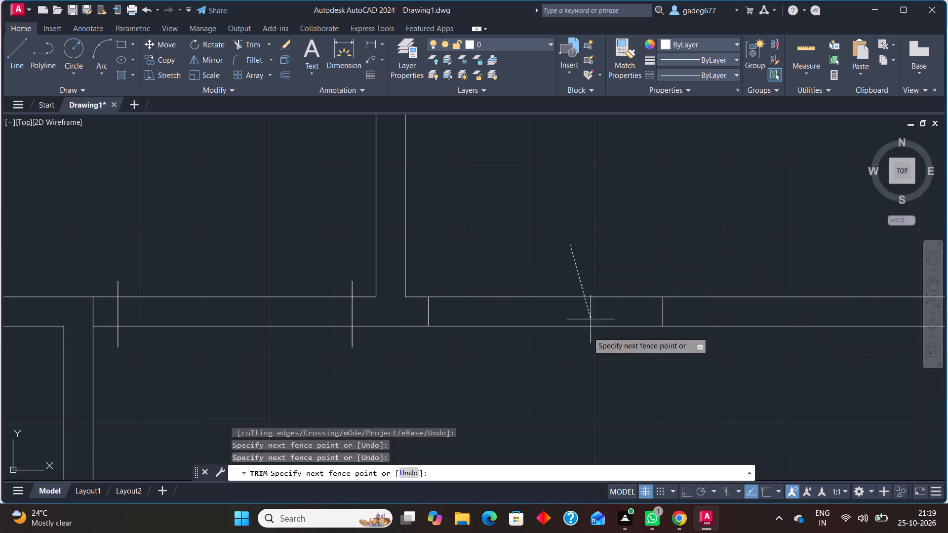
left_click(582, 353)
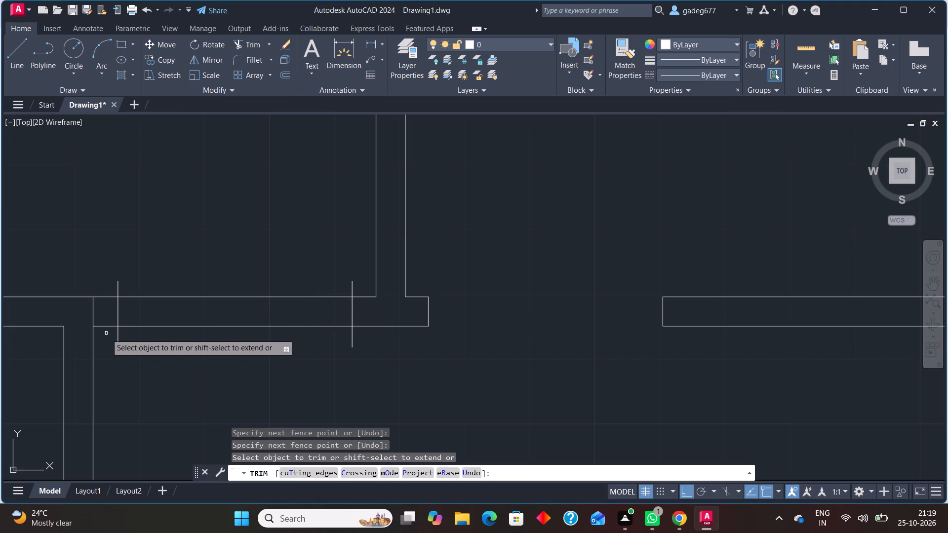
Trim the left-hand pair's overhanging ends, the line inside the small room's wall corner and the wall lines across the 3' opening.
left_click(106, 334)
left_click(388, 334)
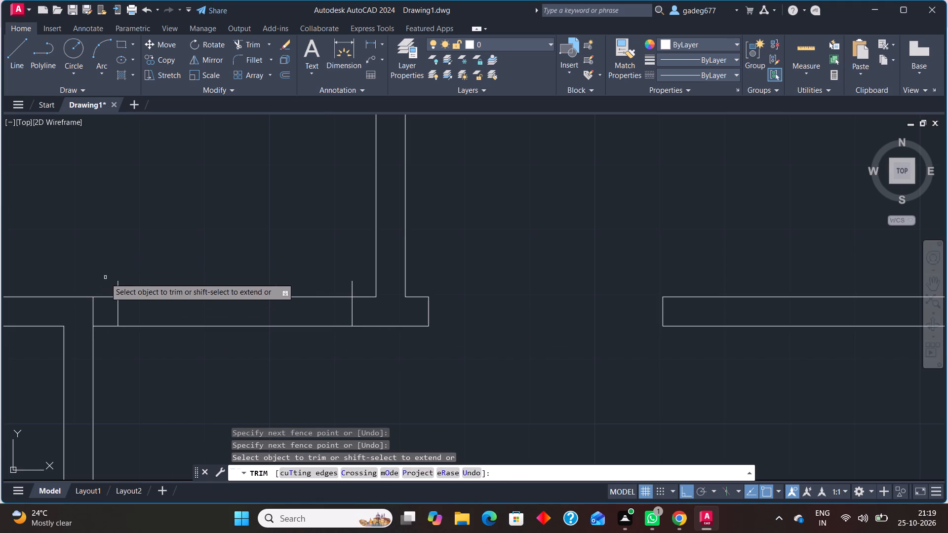
left_click(105, 278)
left_click(366, 287)
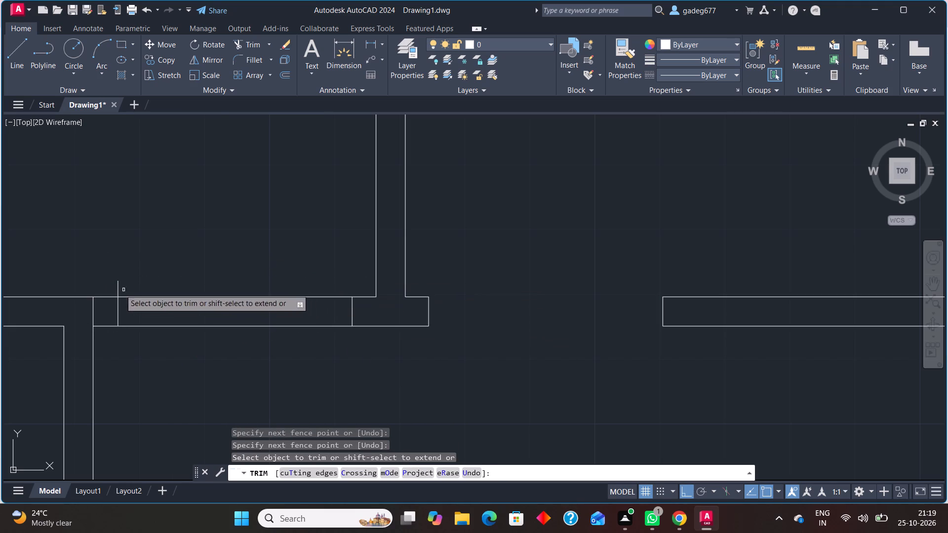
left_click(103, 284)
left_click(142, 288)
left_click(91, 311)
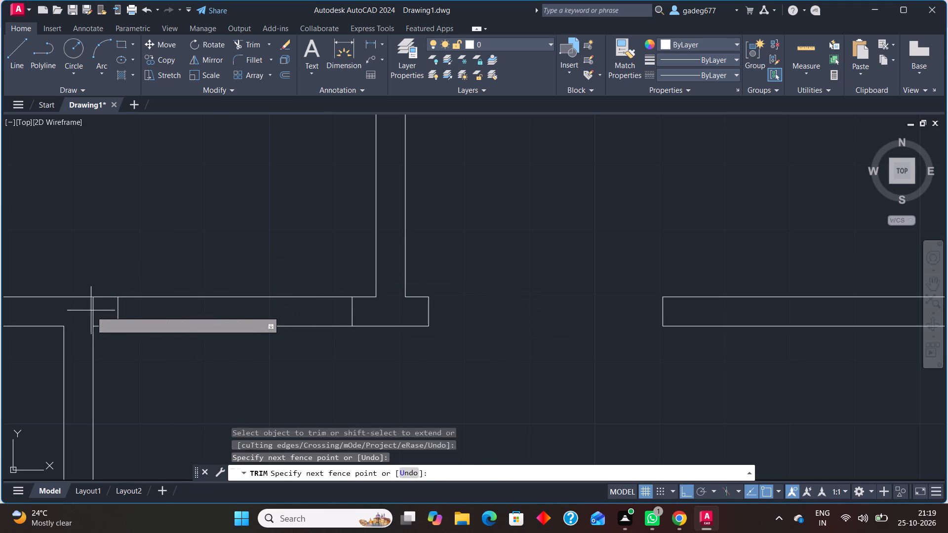
left_click(97, 310)
left_click(219, 281)
left_click(215, 340)
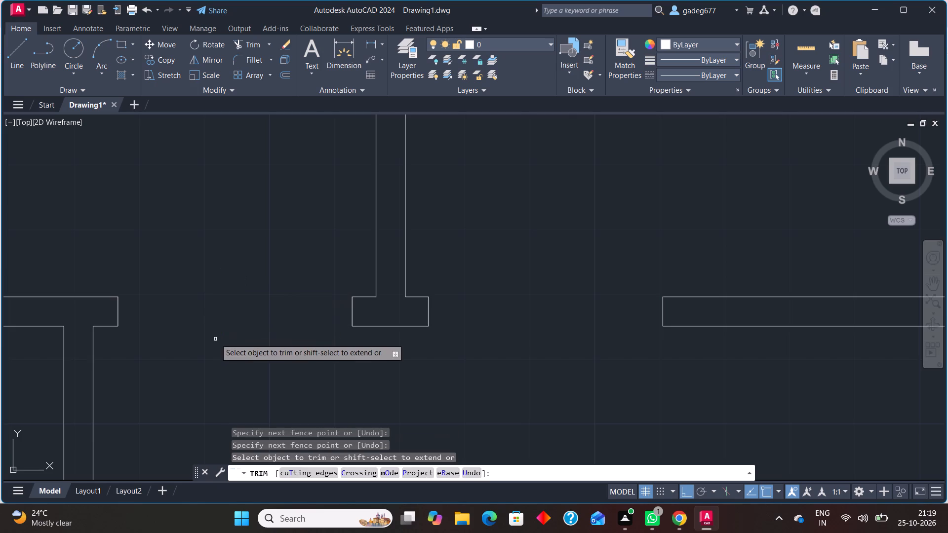
scroll(216, 339, "down", 3)
middle_click_drag(223, 358, 249, 251)
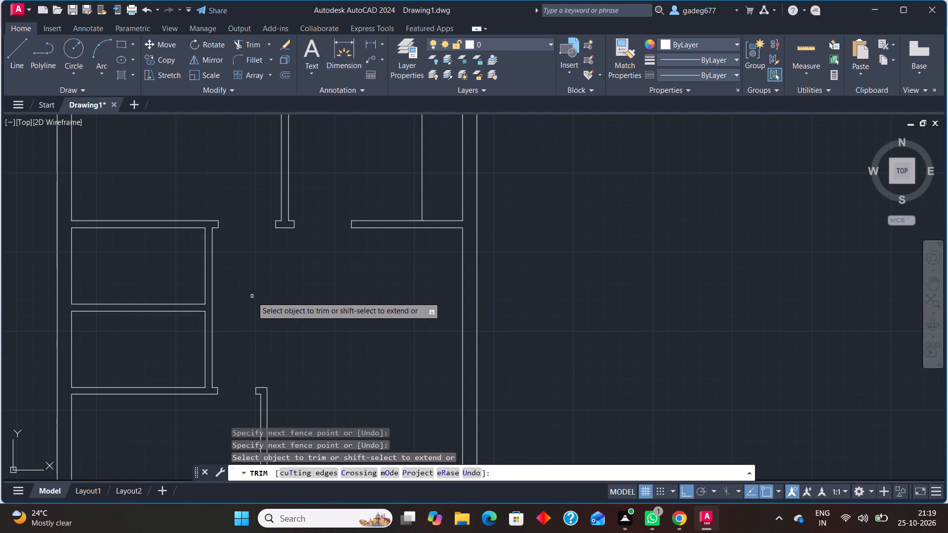
middle_click_drag(252, 297, 329, 252)
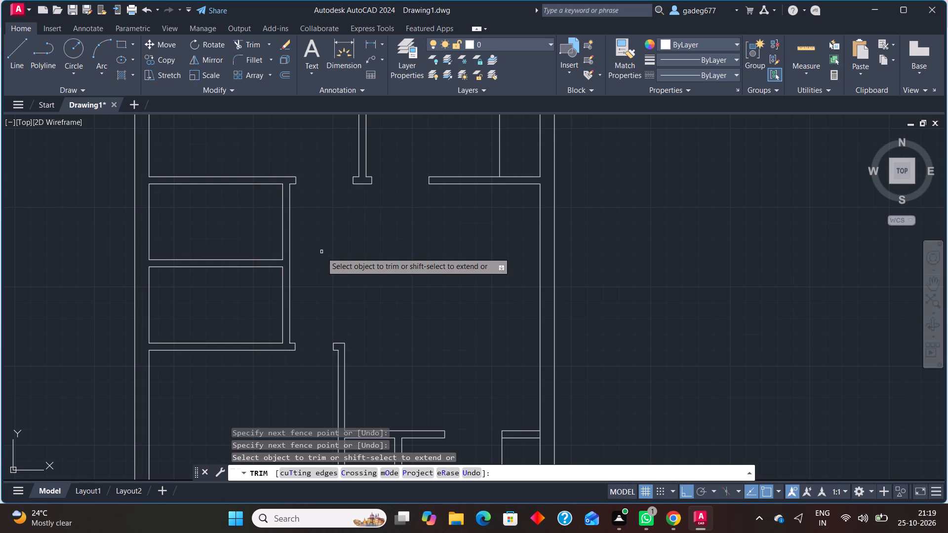
key("Escape")
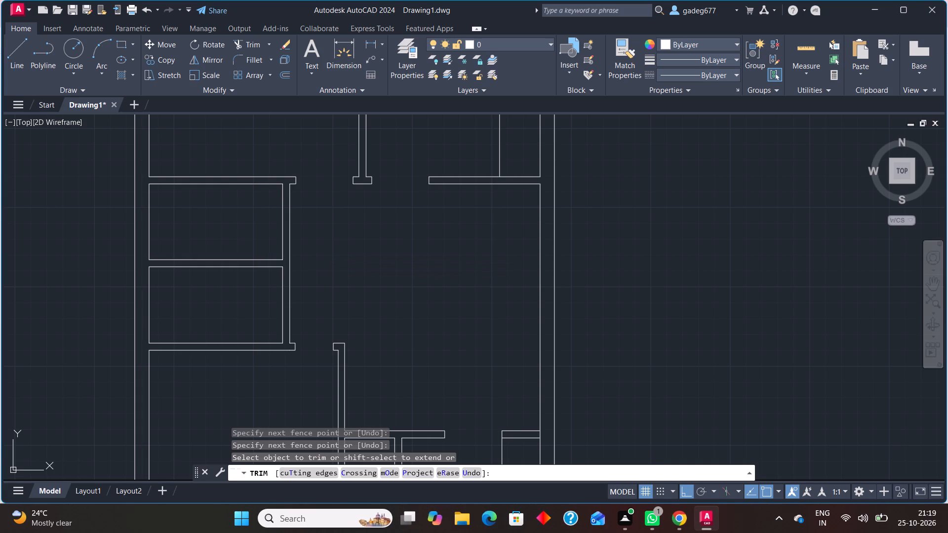
Draw a horizontal line about 1'-1" long across the upper small room's right wall, just below its top corner.
key("l")
key("Return")
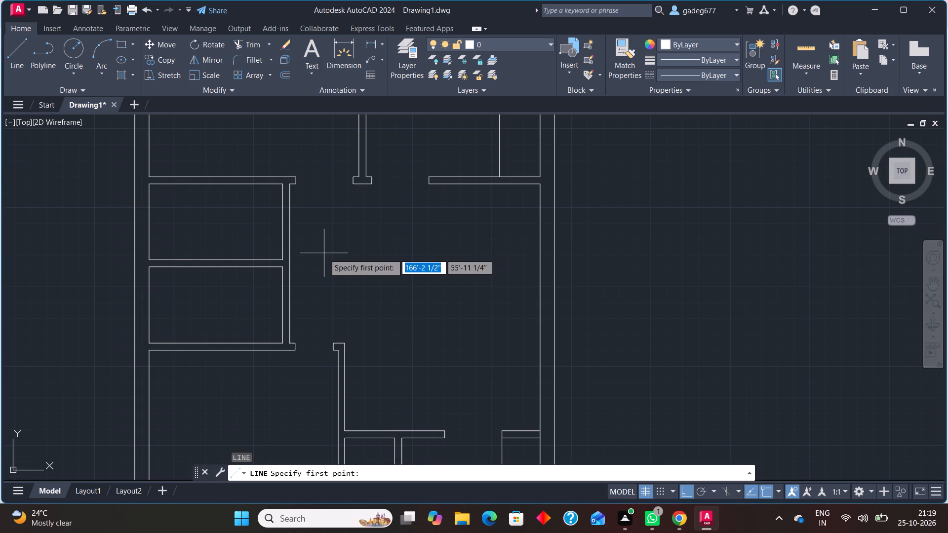
scroll(277, 209, "up", 2)
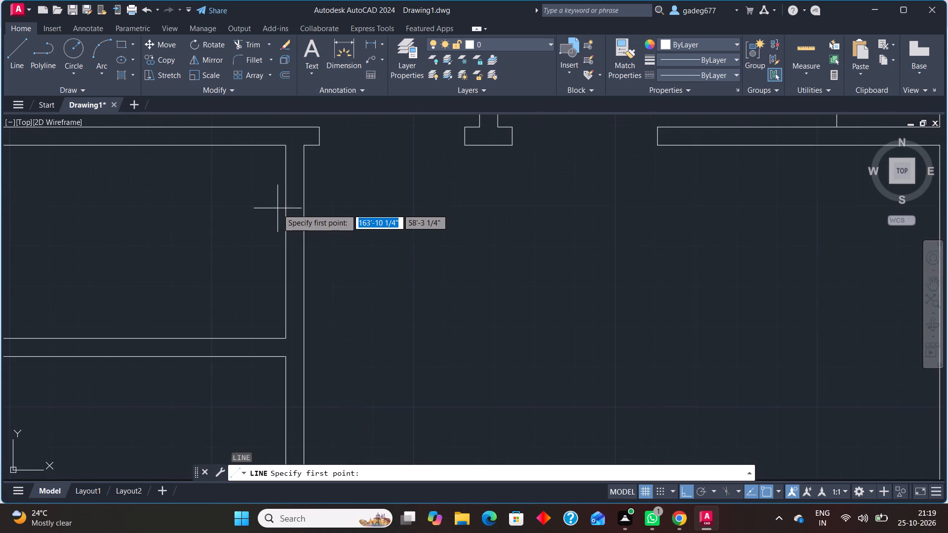
left_click(272, 192)
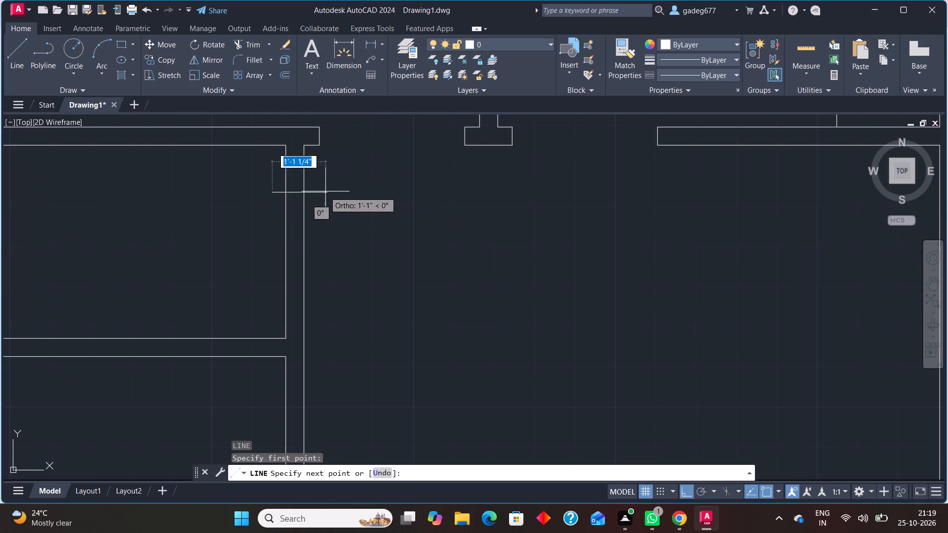
left_click(325, 191)
key("space")
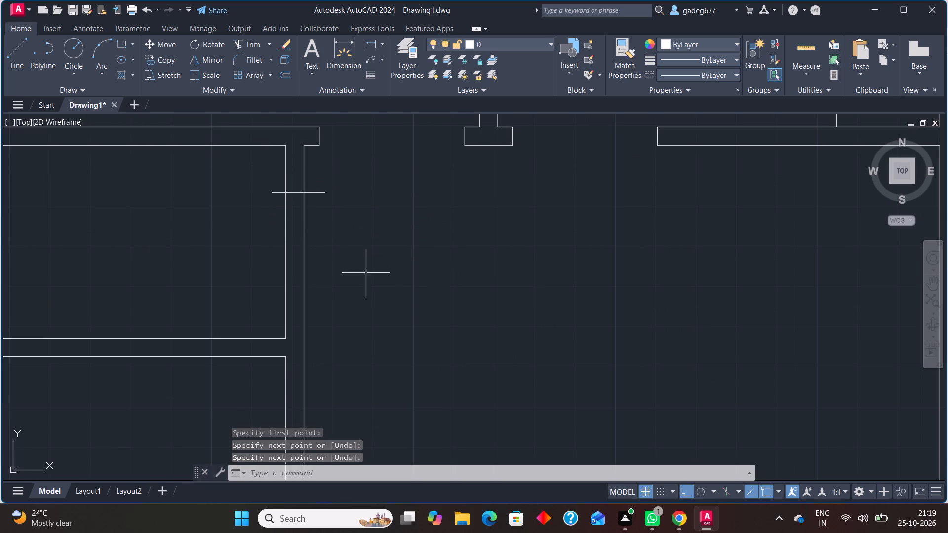
Draw a short horizontal line across the lower small room's right wall, just above its bottom corner.
key("space")
middle_click_drag(384, 373, 390, 213)
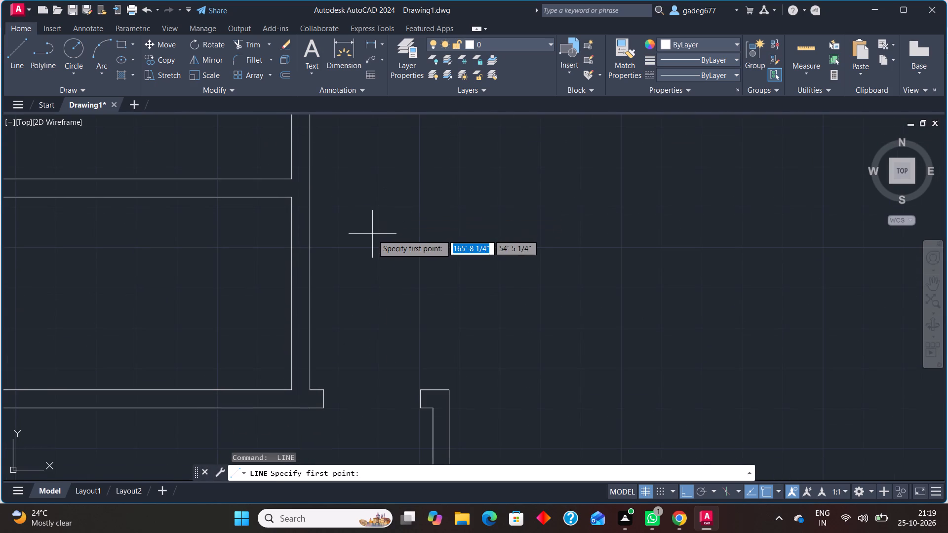
left_click(279, 355)
left_click(329, 359)
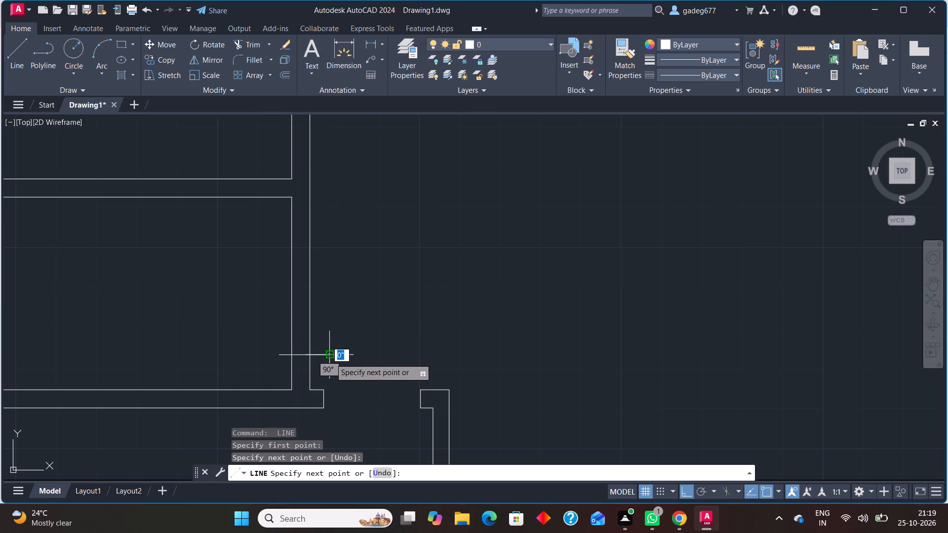
key("Escape")
Offset the lower room's short wall-crossing line 2' upward and the upper room's short wall-crossing line 2' downward.
type("off")
key("Return")
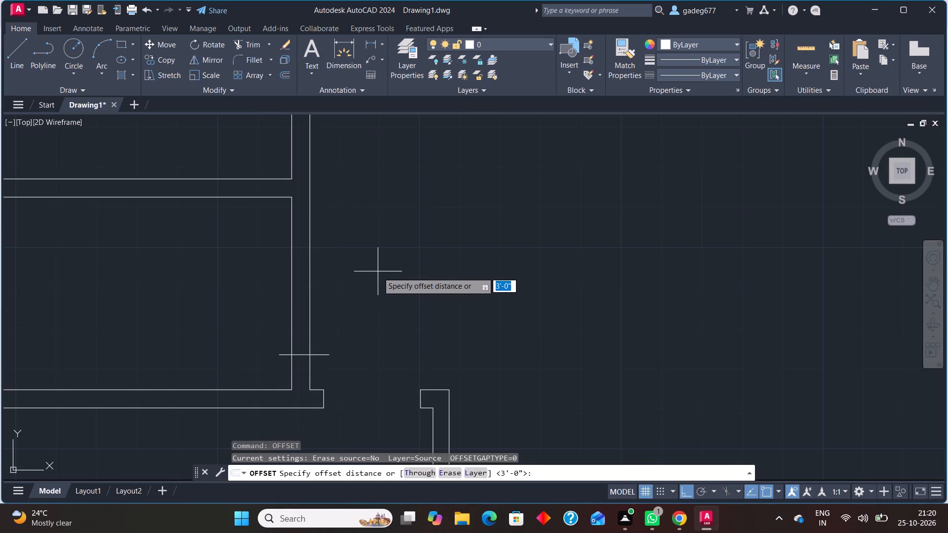
key("2")
key("apostrophe")
key("Return")
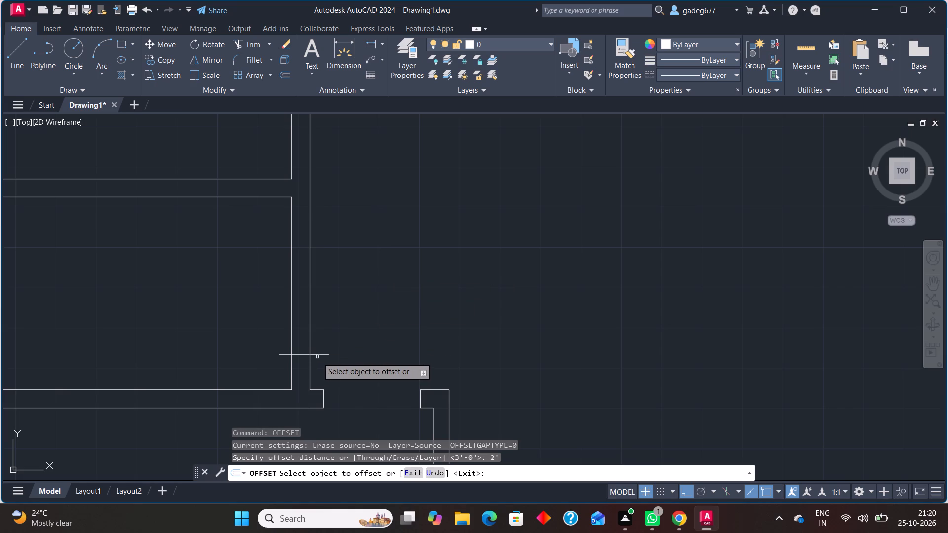
left_click(318, 356)
left_click(352, 290)
middle_click_drag(345, 288, 355, 412)
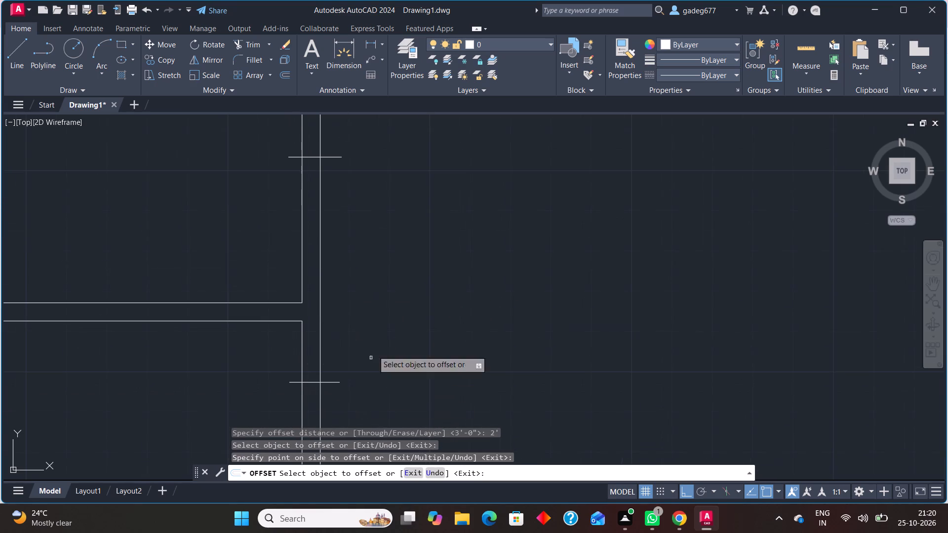
left_click(333, 156)
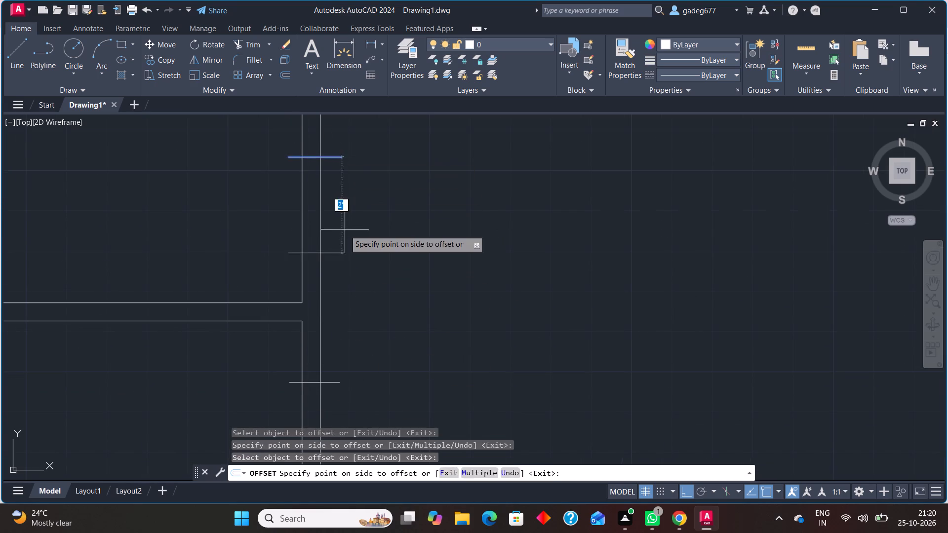
left_click(345, 230)
key("Escape")
Trim the upper small room's short line pair to the wall faces and remove the wall lines between them to form the 2' opening.
scroll(359, 232, "down", 2)
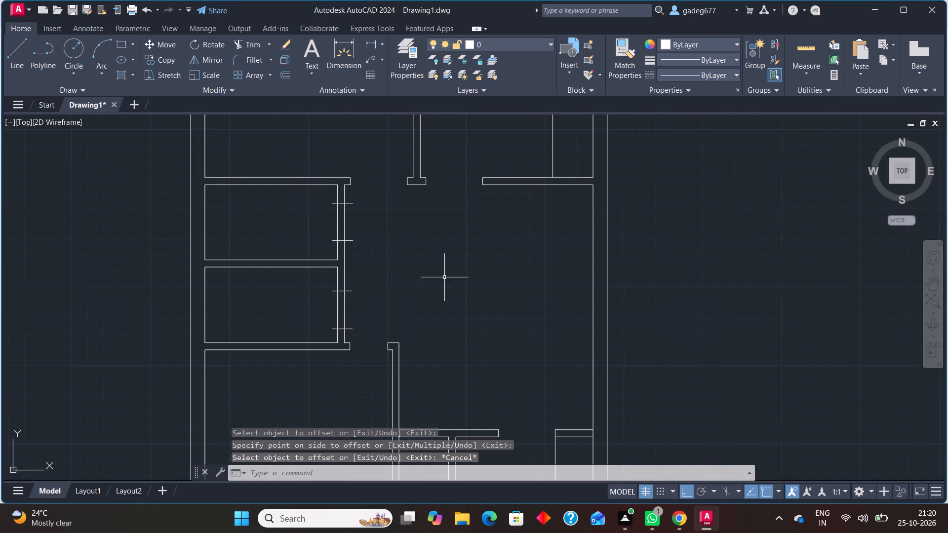
middle_click_drag(445, 279, 430, 261)
type("tr")
key("Return")
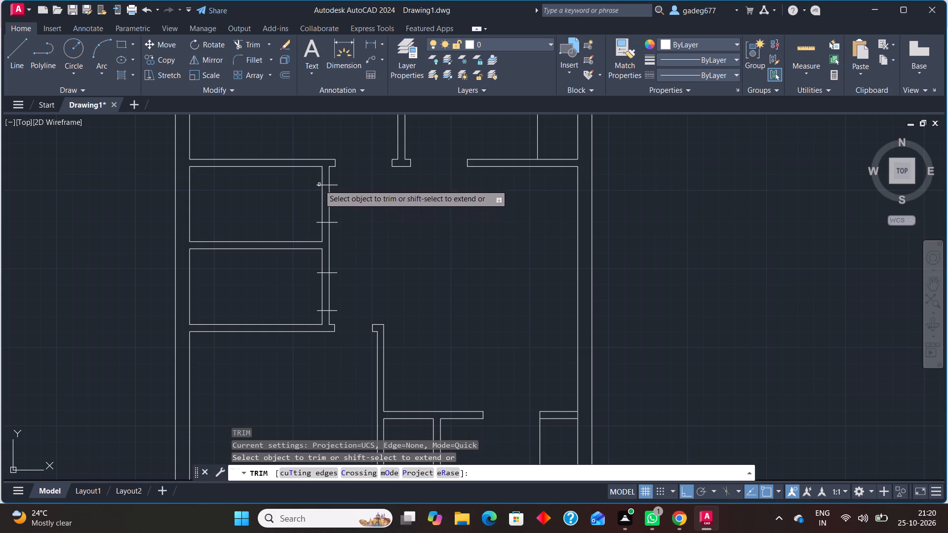
left_click(316, 187)
left_click(317, 223)
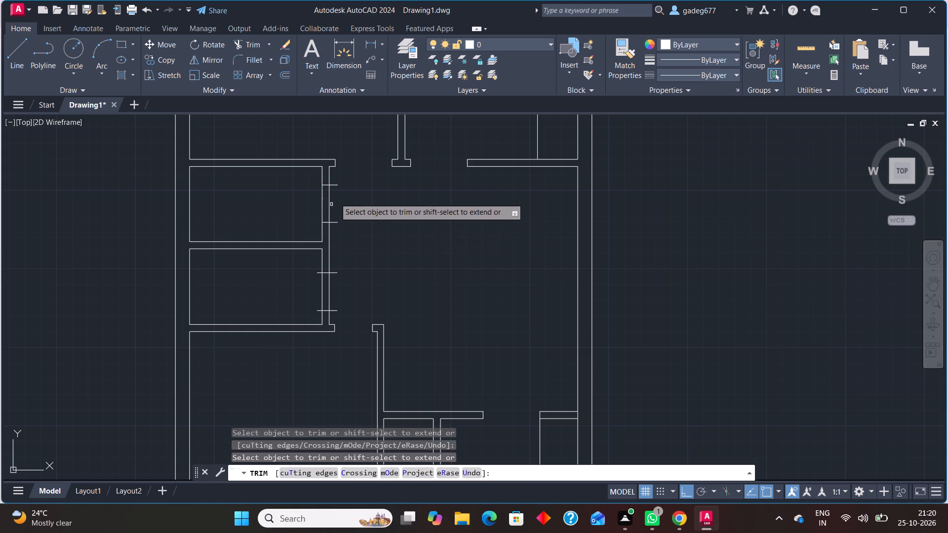
left_click(335, 186)
left_click(339, 224)
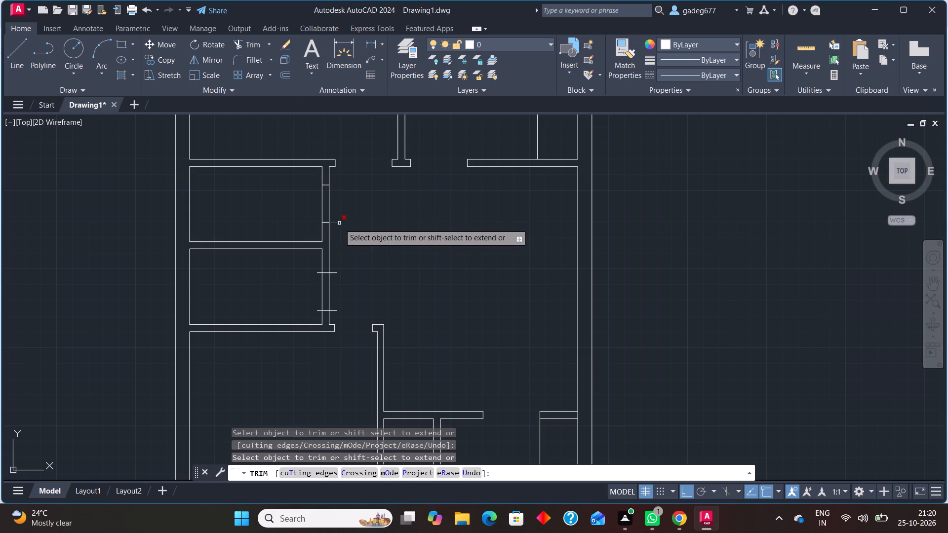
left_click(293, 207)
left_click(372, 202)
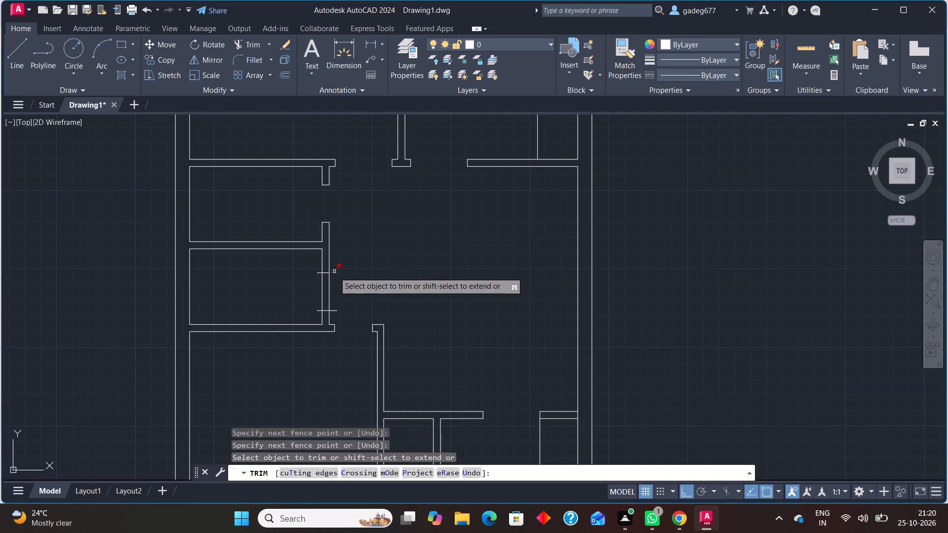
Trim the lower small room's short line pair to the wall faces and remove the wall lines between them to form the 2' opening.
left_click(334, 272)
left_click(336, 310)
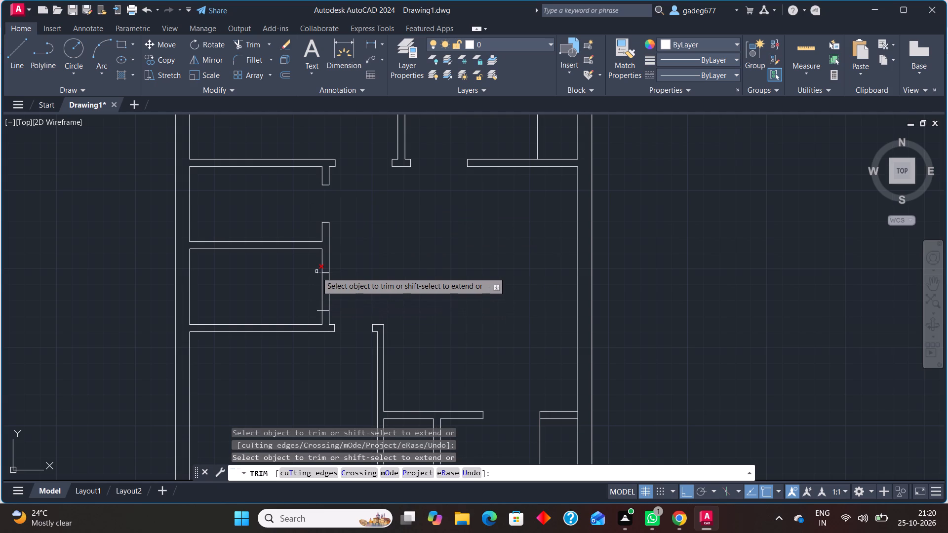
left_click(316, 272)
left_click(318, 310)
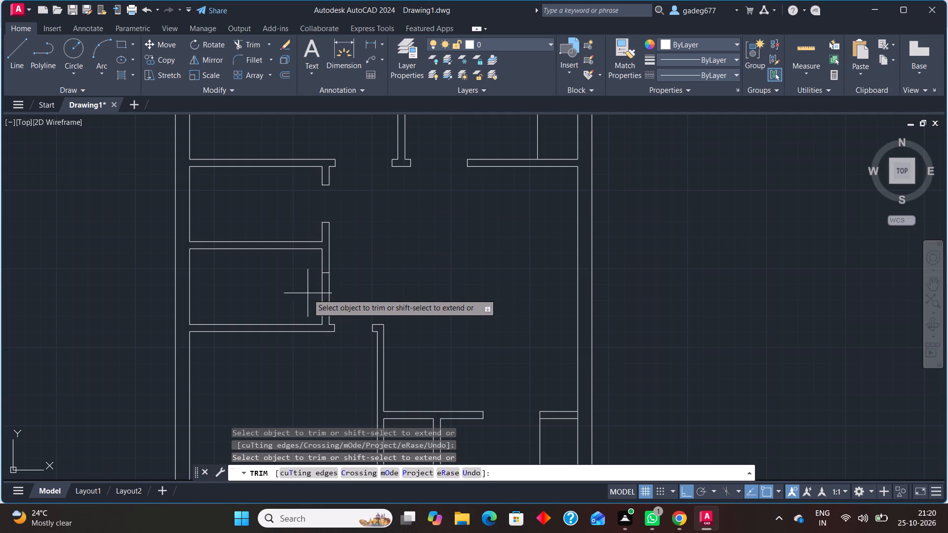
left_click(308, 294)
left_click(357, 288)
scroll(385, 289, "down", 1)
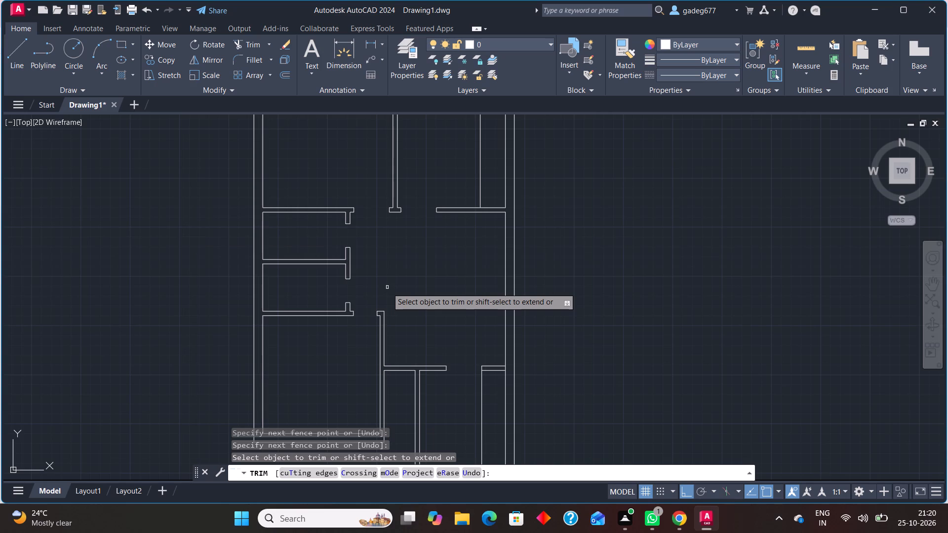
scroll(387, 288, "down", 1)
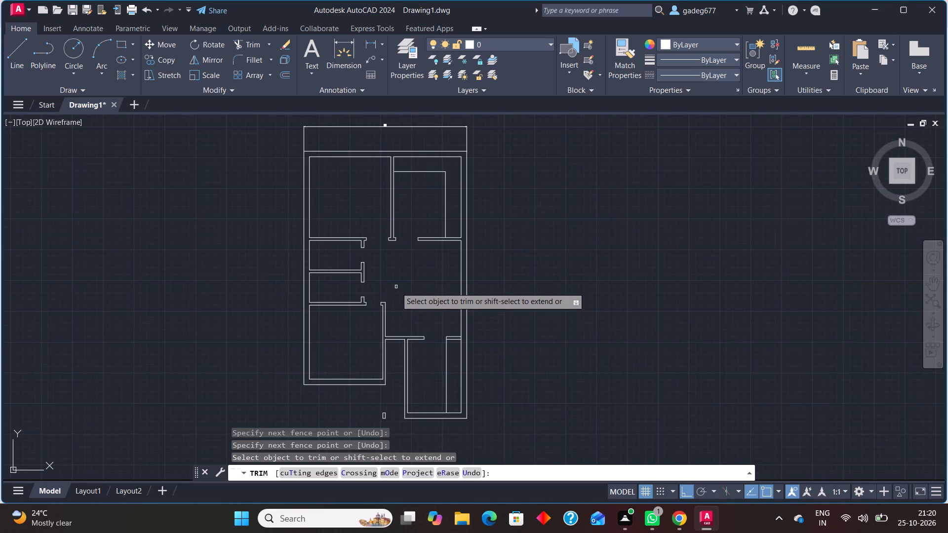
scroll(397, 386, "up", 3)
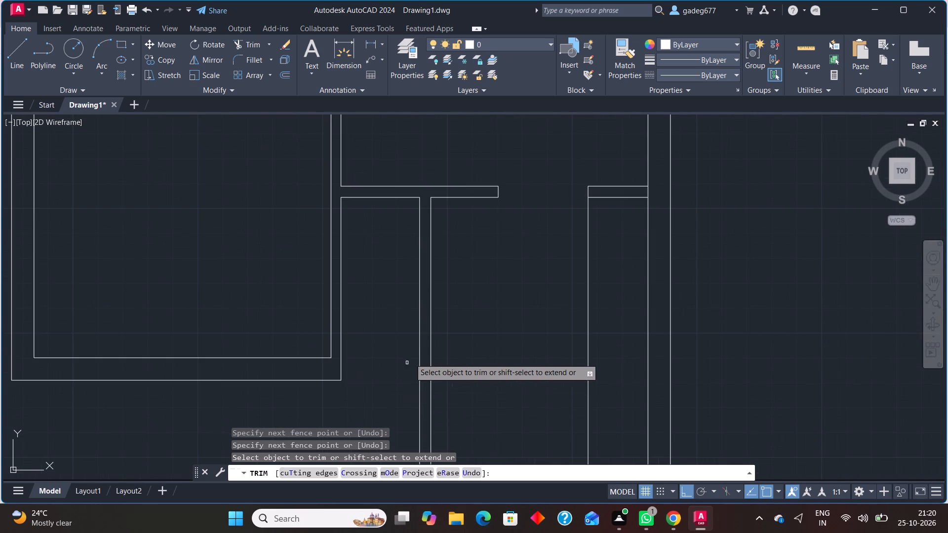
key("Escape")
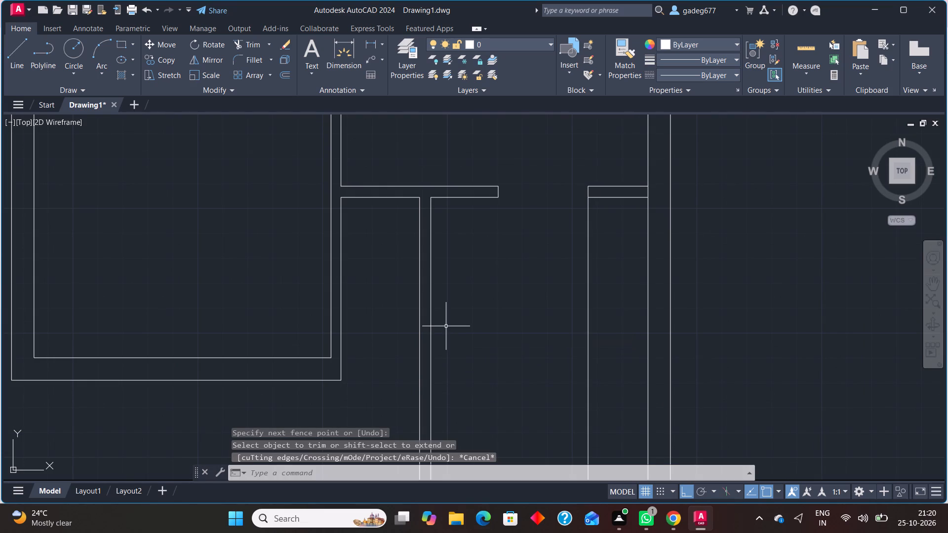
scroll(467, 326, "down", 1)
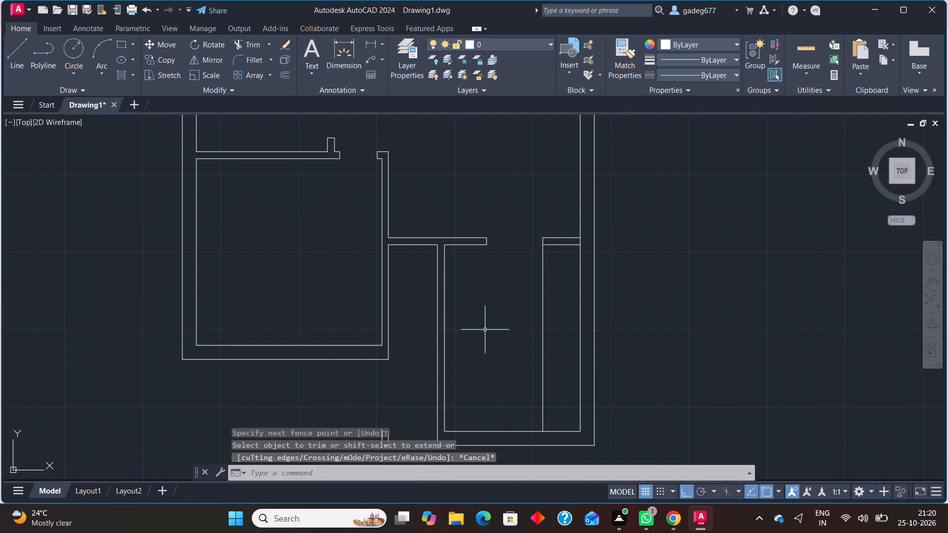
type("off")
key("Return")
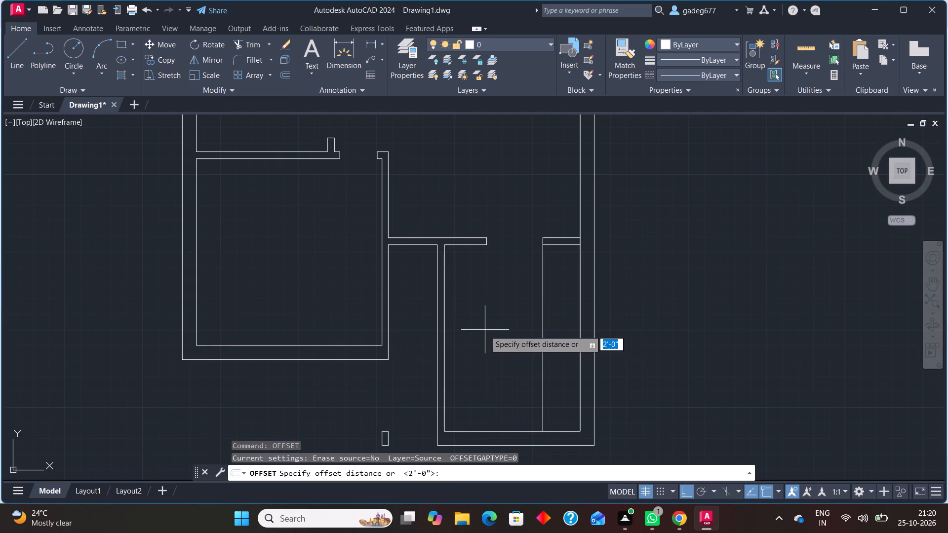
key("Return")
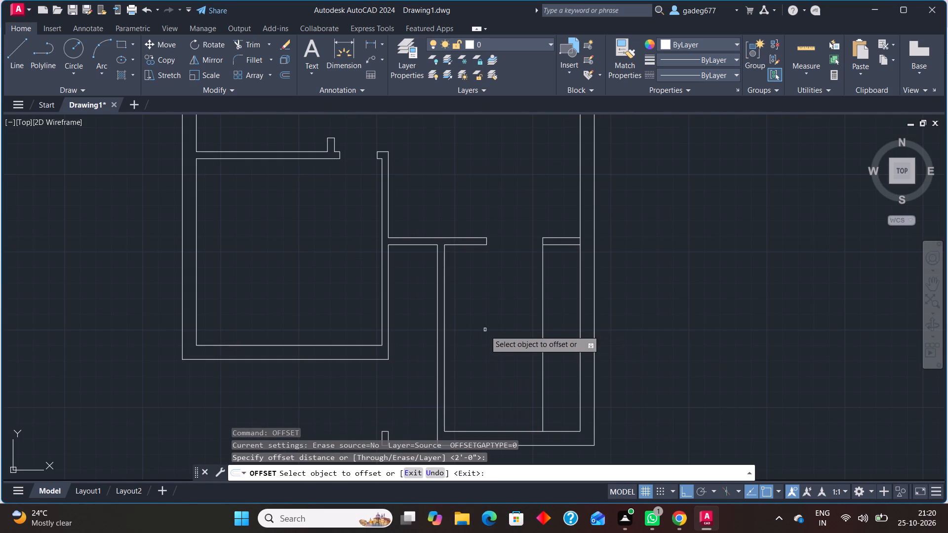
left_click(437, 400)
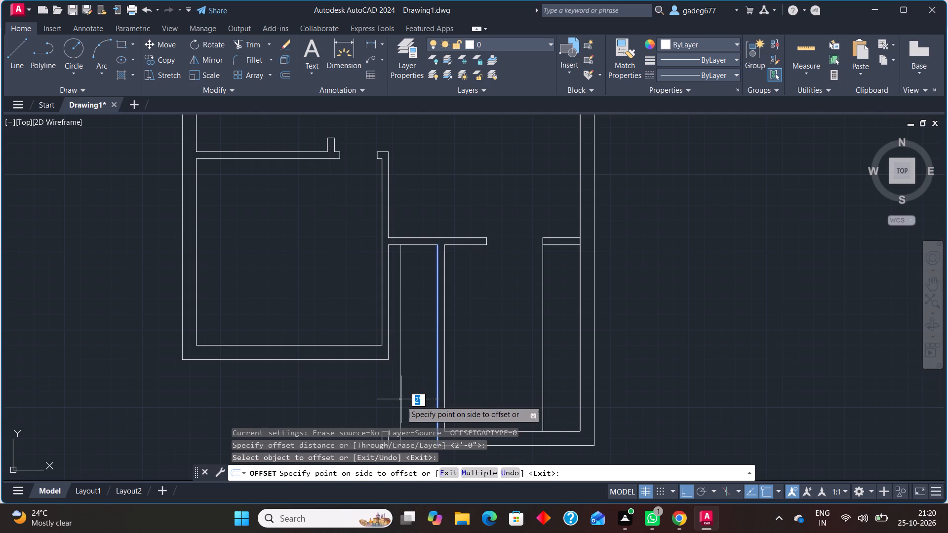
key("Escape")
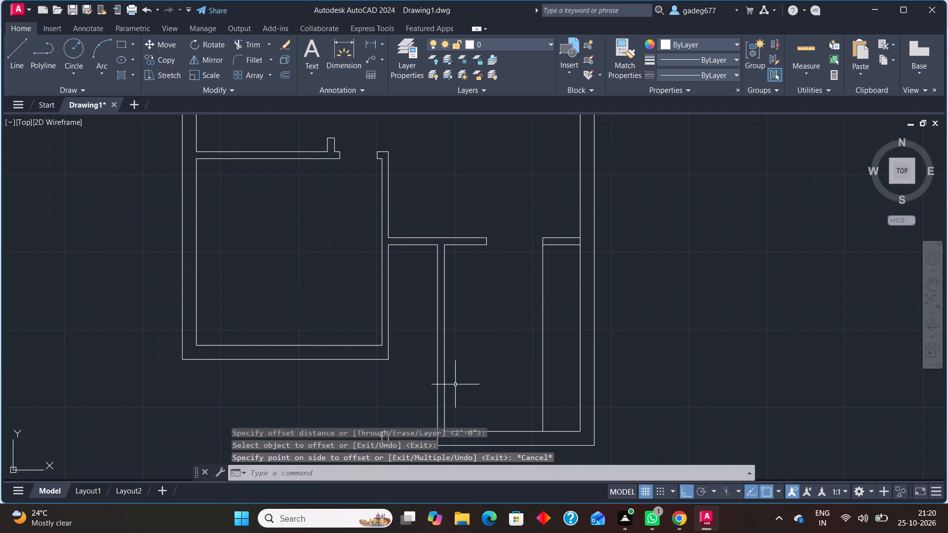
Offset the right edge of the small detached rectangle 2' to the right, toward the bottom-right room's outer wall.
scroll(456, 385, "down", 1)
middle_click_drag(461, 381, 436, 299)
scroll(405, 330, "up", 2)
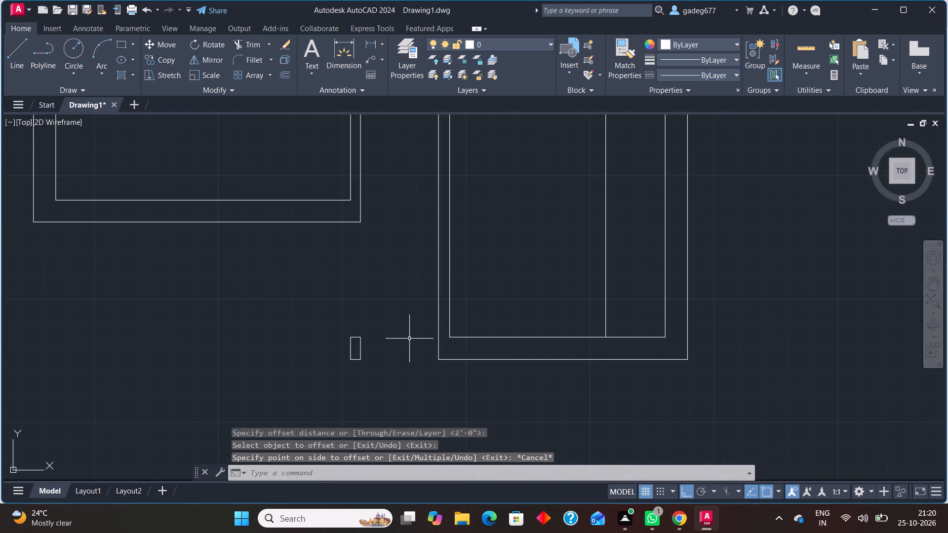
middle_click_drag(410, 340, 412, 336)
scroll(410, 340, "up", 1)
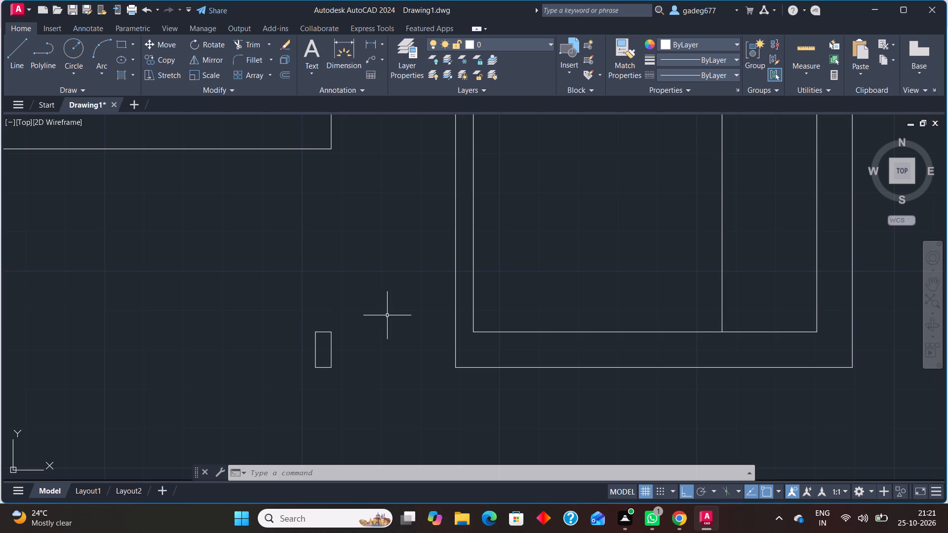
type("off")
key("Return")
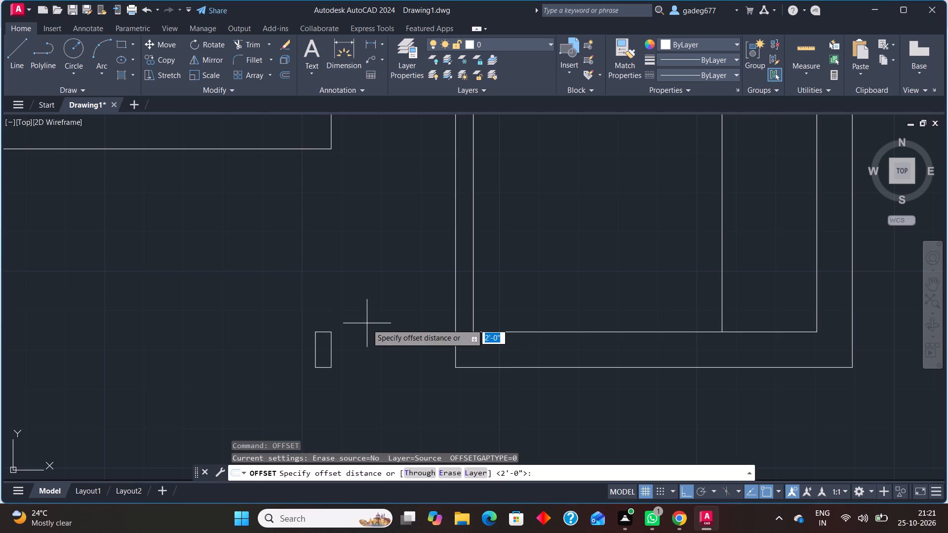
key("Return")
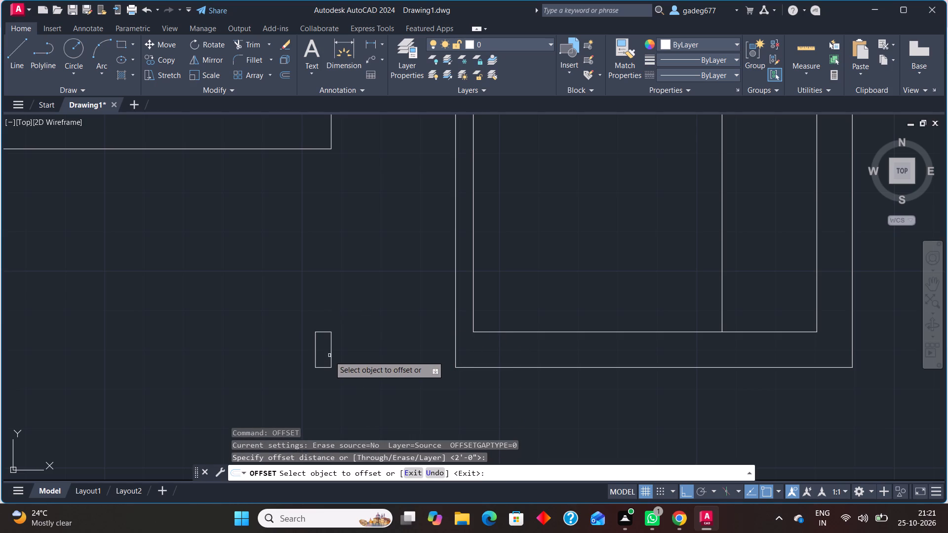
left_click(331, 354)
left_click(384, 340)
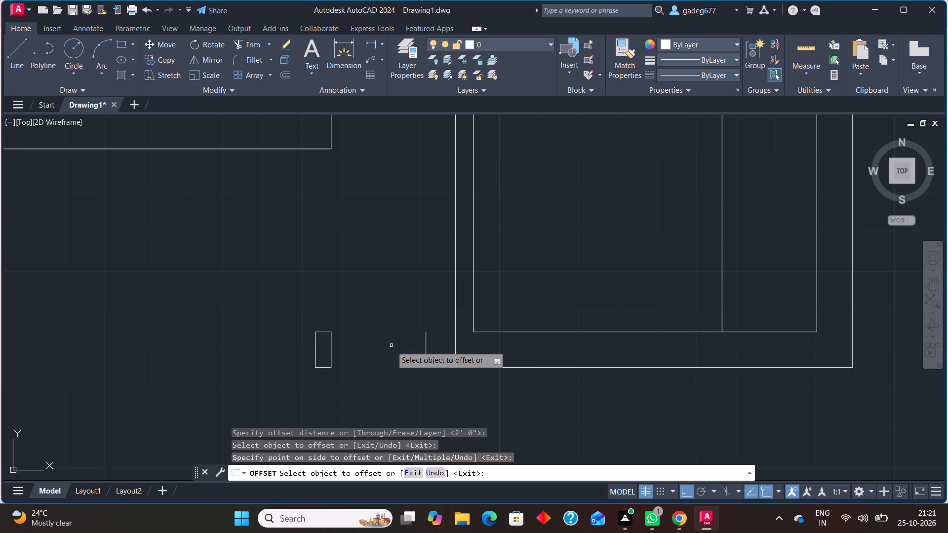
key("Escape")
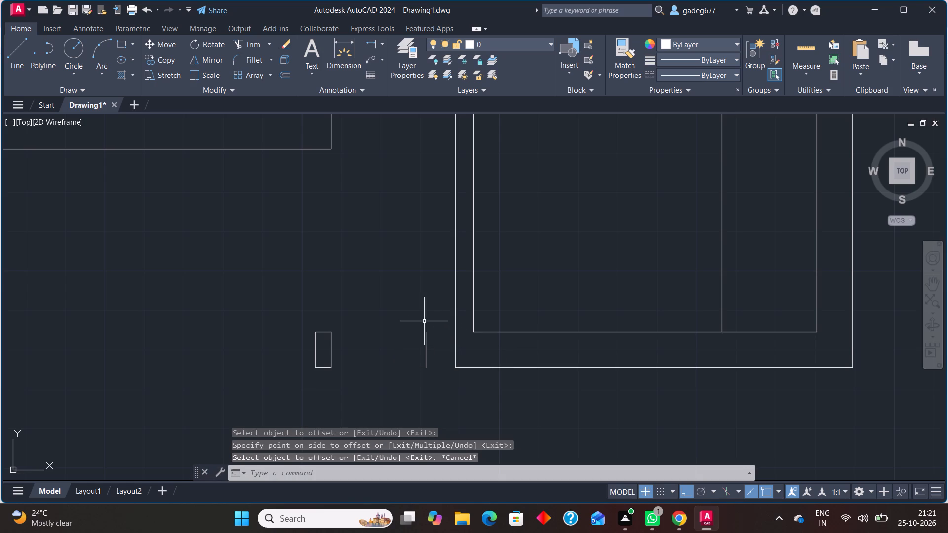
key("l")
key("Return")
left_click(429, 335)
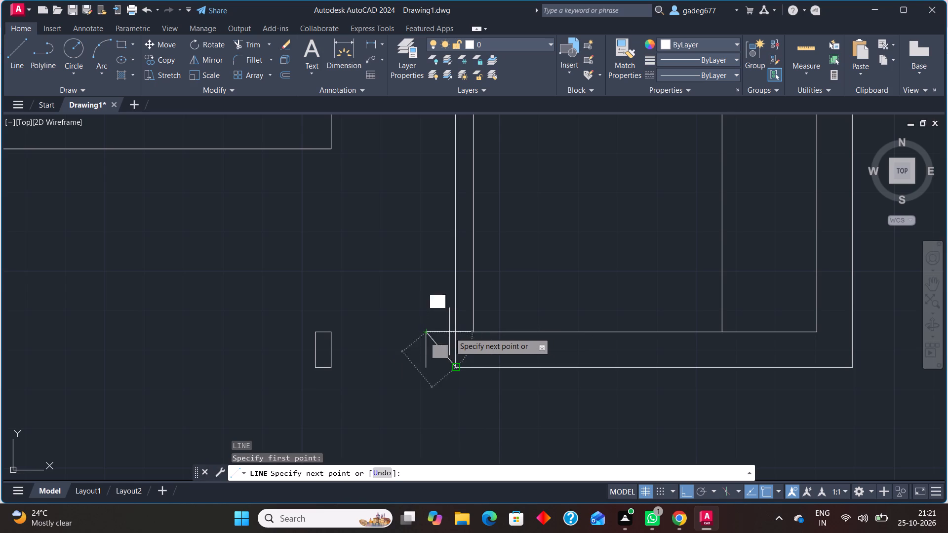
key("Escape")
Move the offset short vertical line about 4" to the right, toward the bottom-right room's wall.
left_click(427, 345)
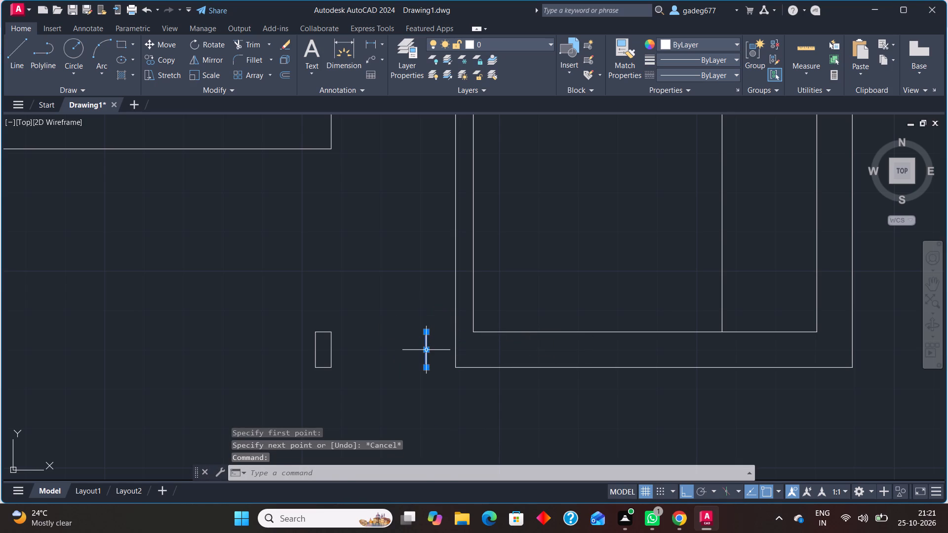
left_click(426, 353)
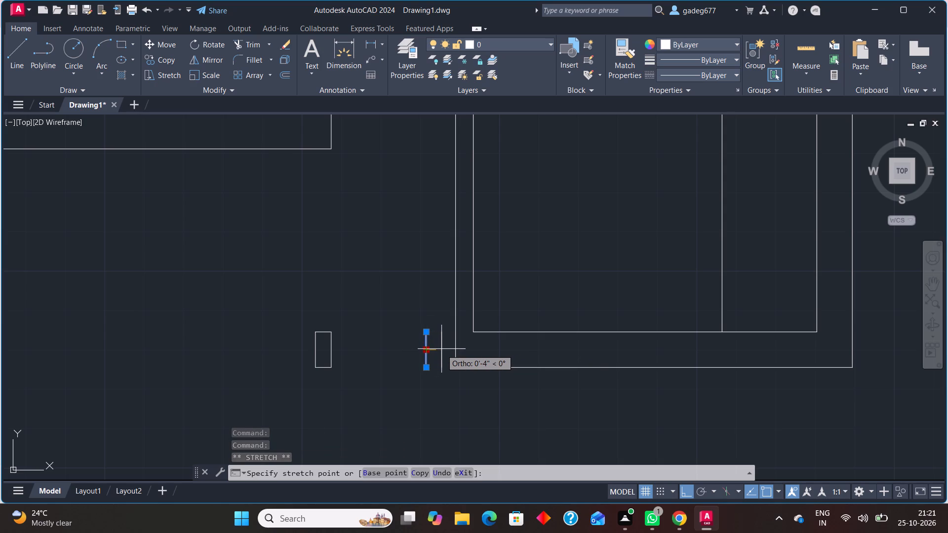
left_click(442, 349)
key("Escape")
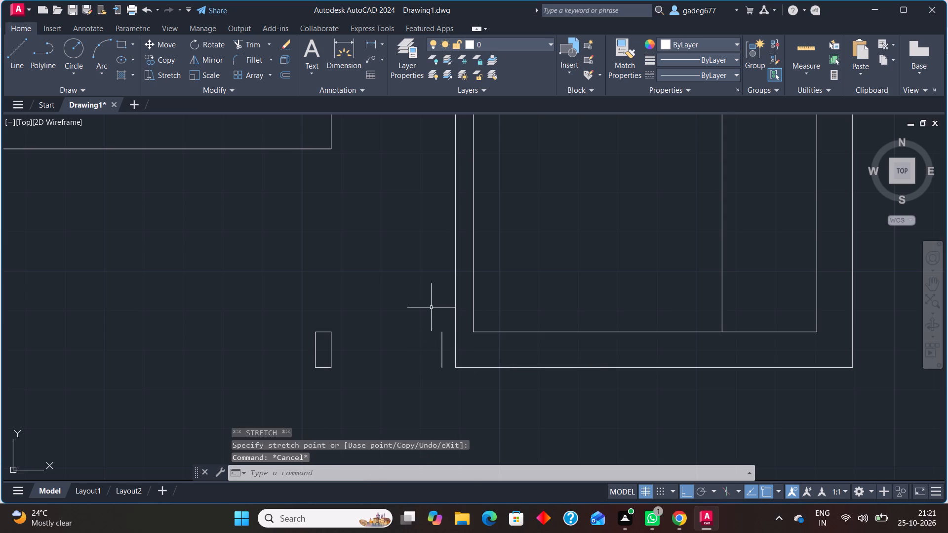
Stretch the left end of the bottom-right room's inner bottom wall line to the top of the short vertical line.
left_click(483, 332)
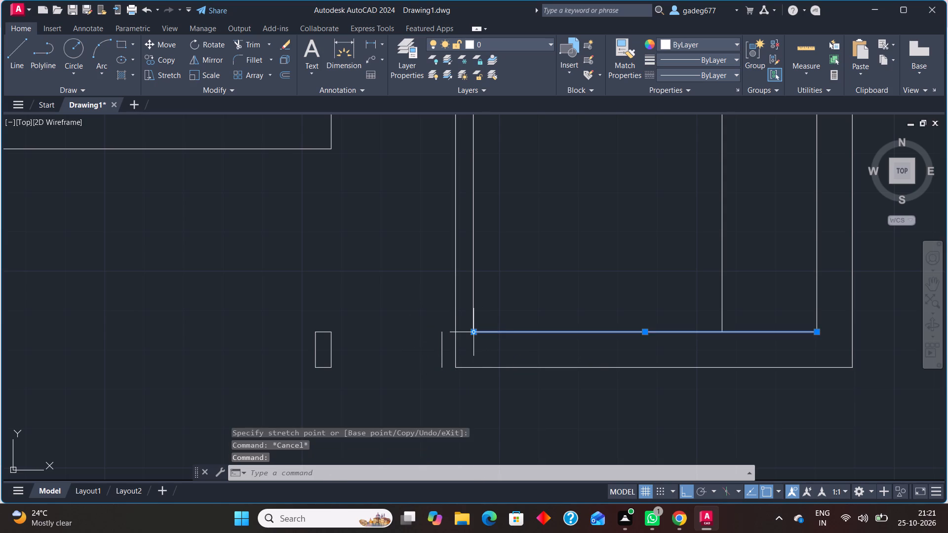
left_click(475, 331)
left_click(441, 333)
key("Escape")
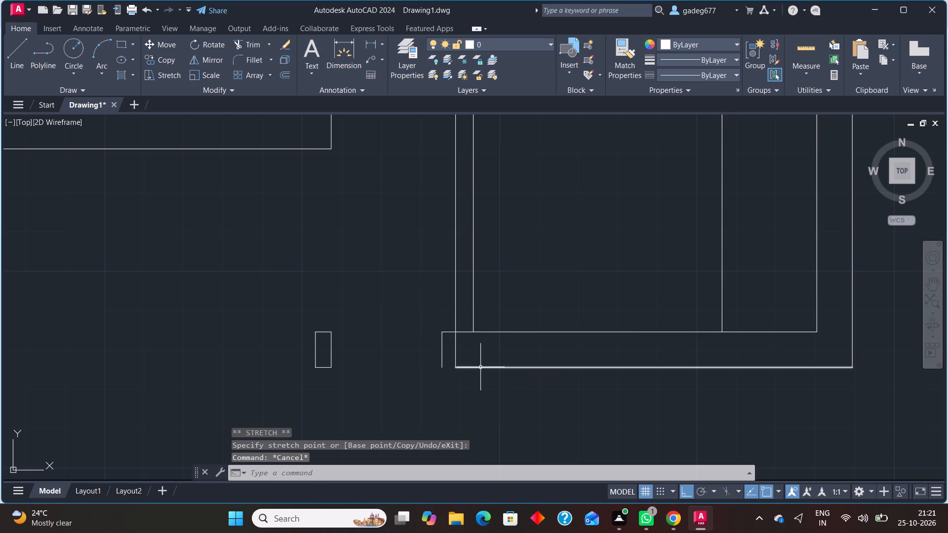
Stretch the left end of the bottom-right room's outer bottom wall line to the bottom of the short vertical line.
left_click(480, 368)
left_click(457, 370)
left_click(445, 369)
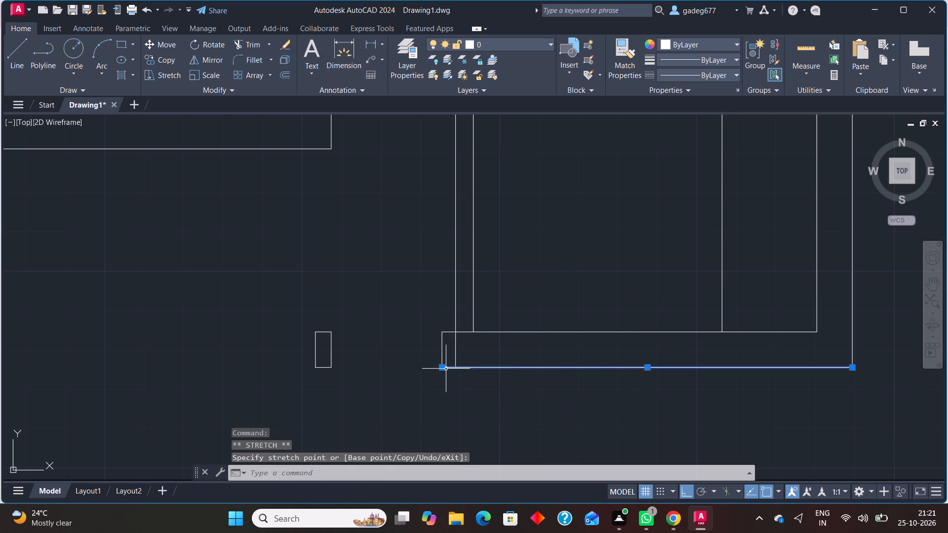
key("Escape")
Trim the inner and outer wall lines crossing the bottom-right room's lower-left corner to join the wall stub with the walls.
type("tr")
key("Return")
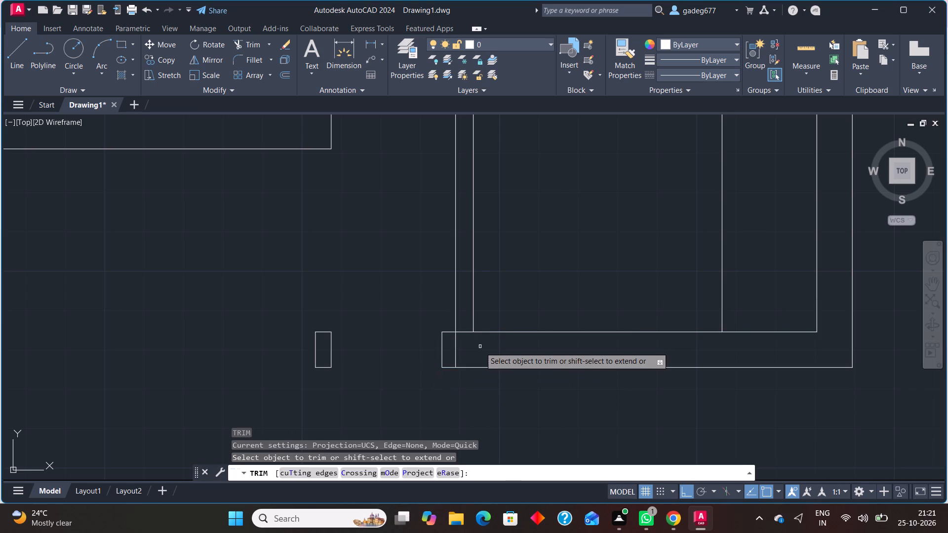
left_click(460, 334)
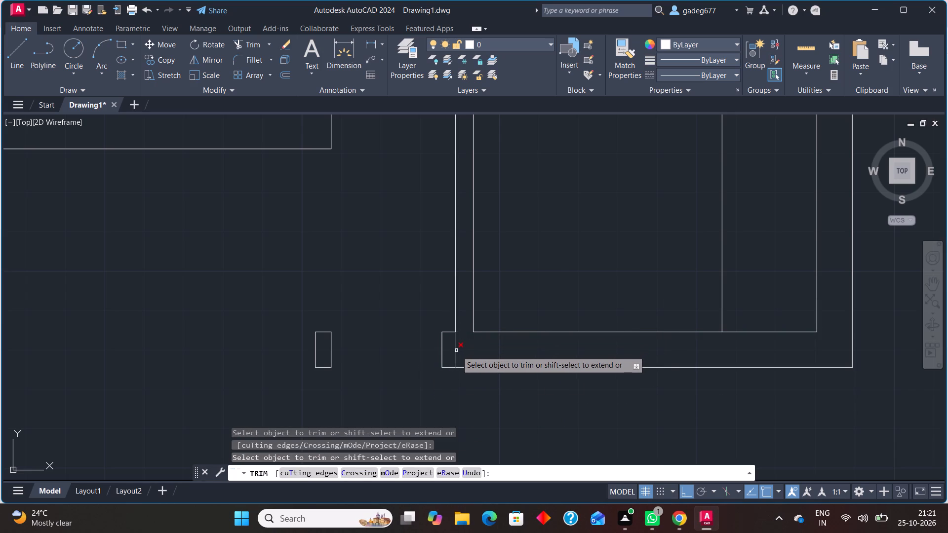
left_click(456, 351)
key("Escape")
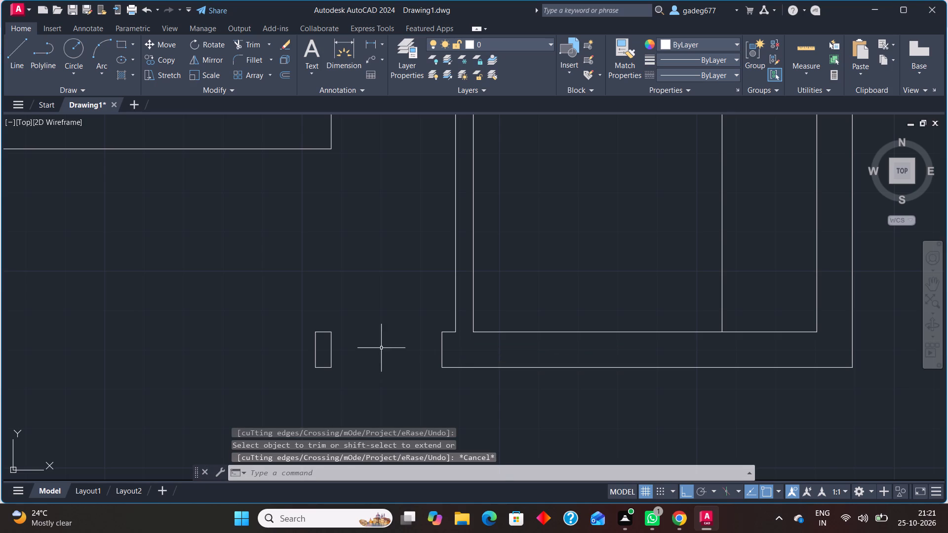
Offset the left room's outer bottom wall line 10' downward.
scroll(381, 348, "down", 2)
middle_click_drag(391, 345, 391, 322)
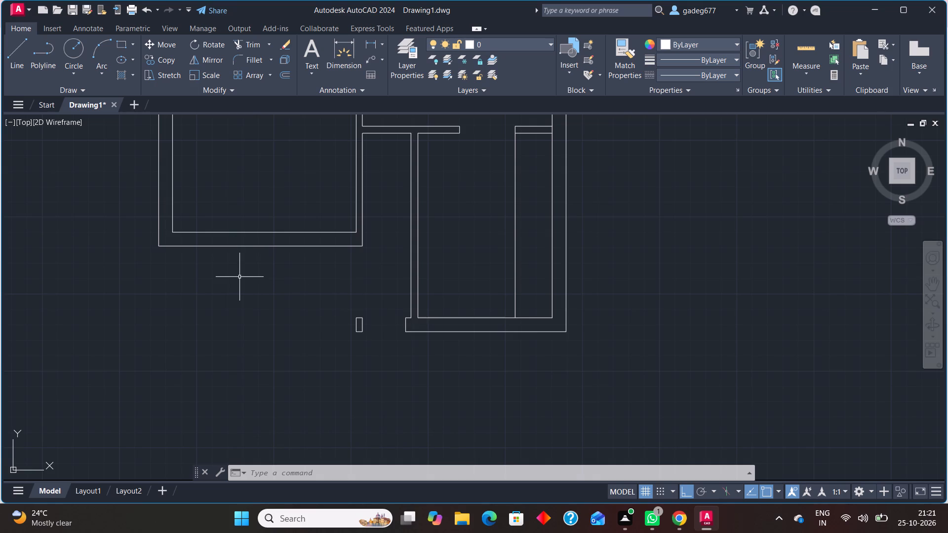
type("off")
key("Return")
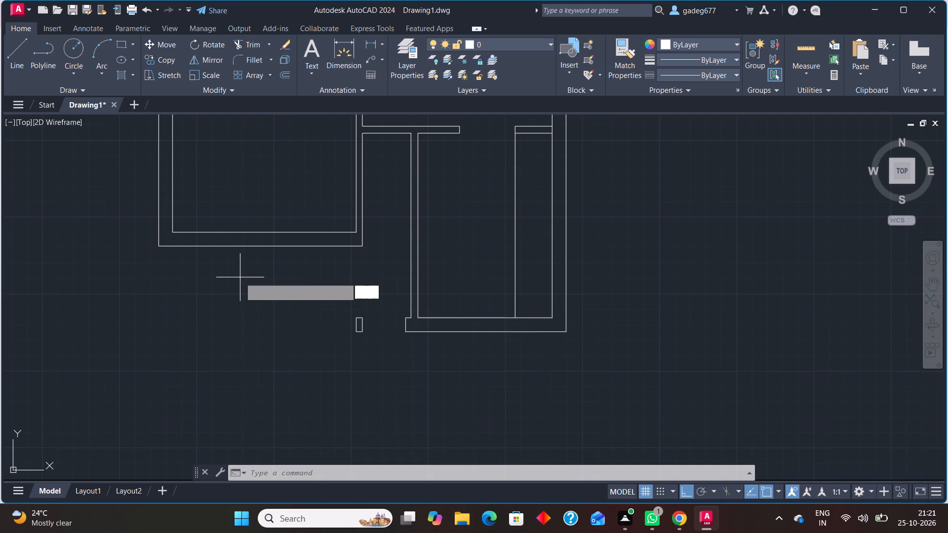
type("10'")
key("Return")
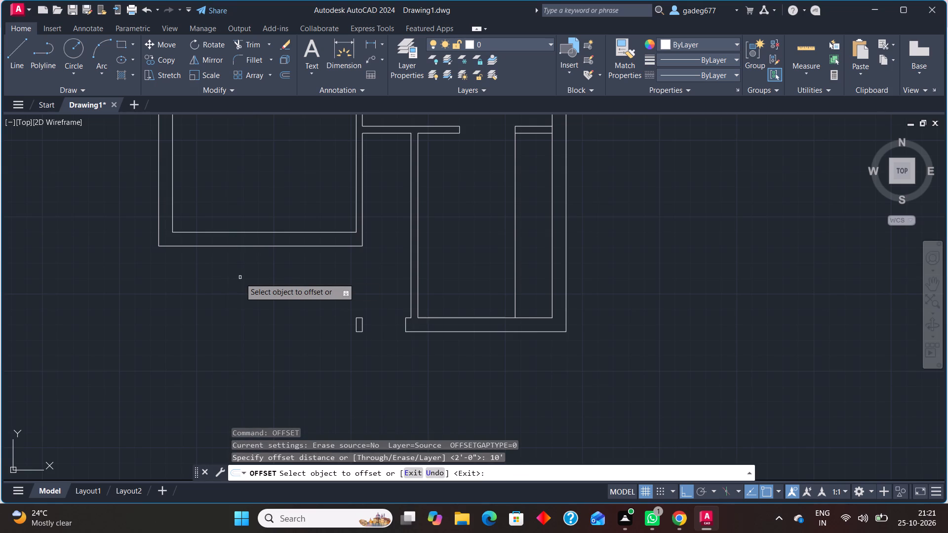
left_click(263, 248)
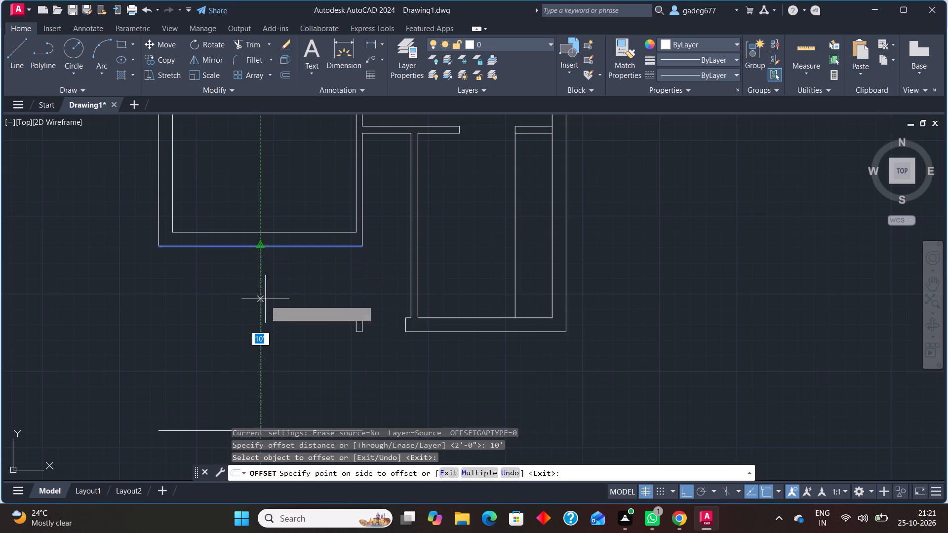
left_click(267, 306)
Offset the new lower horizontal line 4.5" downward to give the bottom wall its thickness.
middle_click_drag(268, 307, 282, 214)
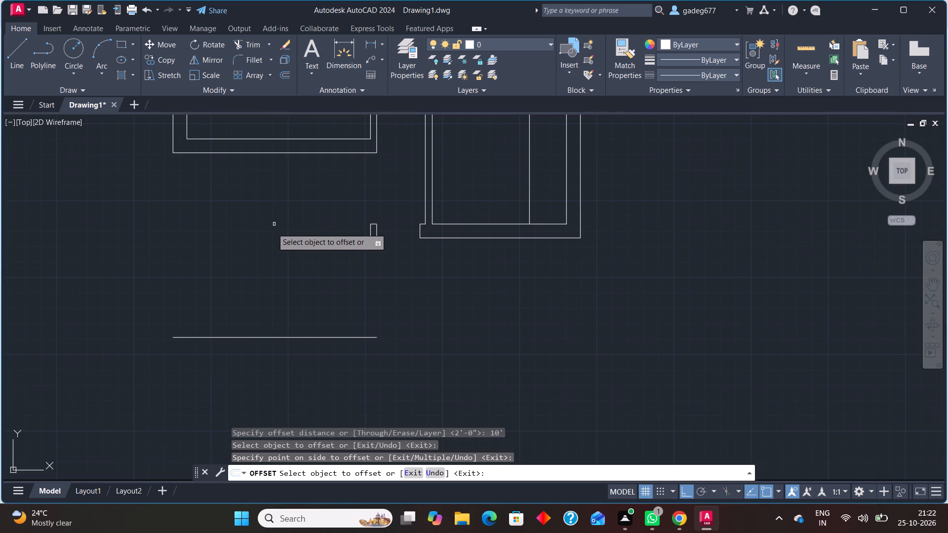
left_click(280, 339)
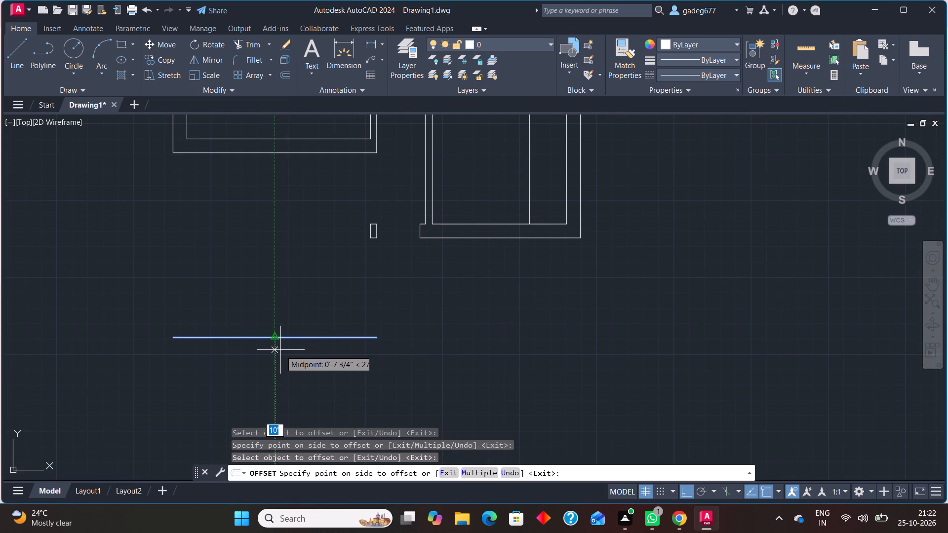
type("4.5\"")
key("Return")
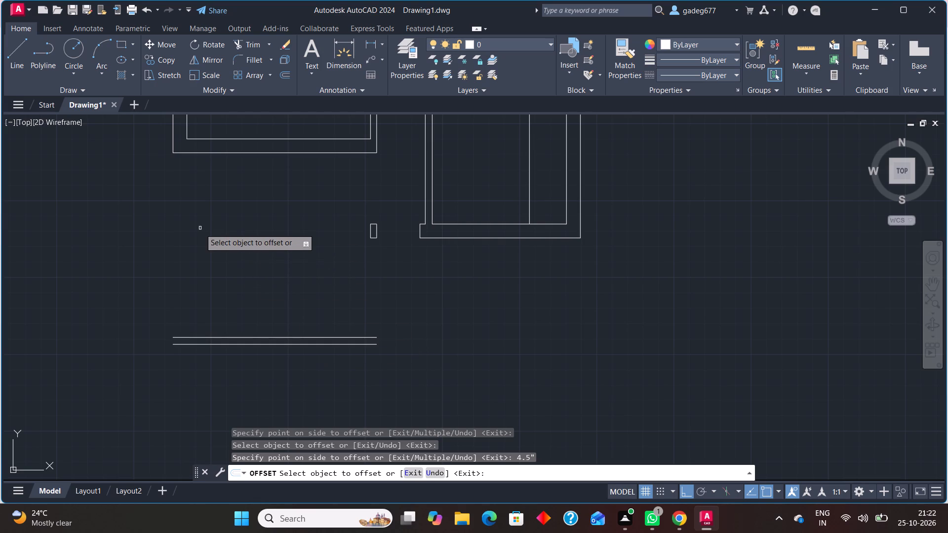
key("Escape")
Draw a vertical line from the left room's outer bottom-left corner down to the left end of the lowest wall line.
key("l")
key("Return")
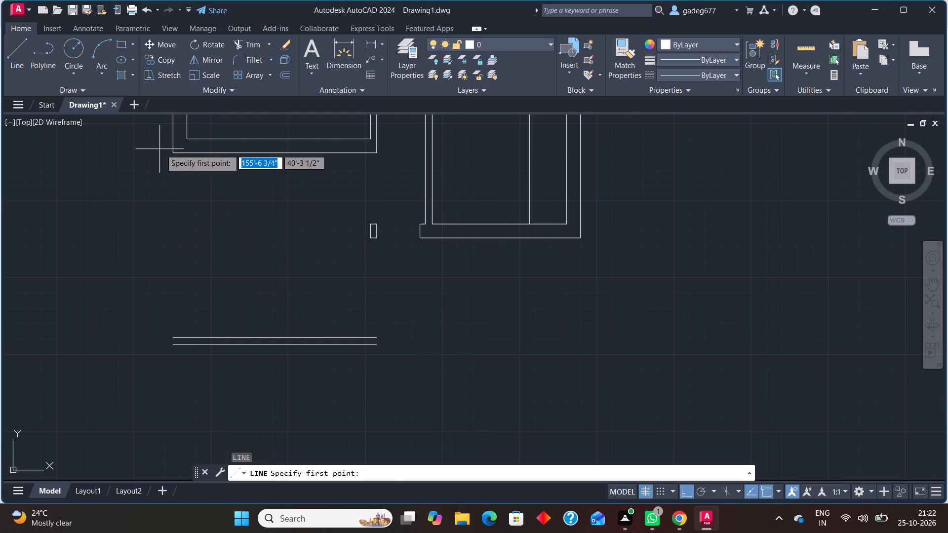
left_click(171, 152)
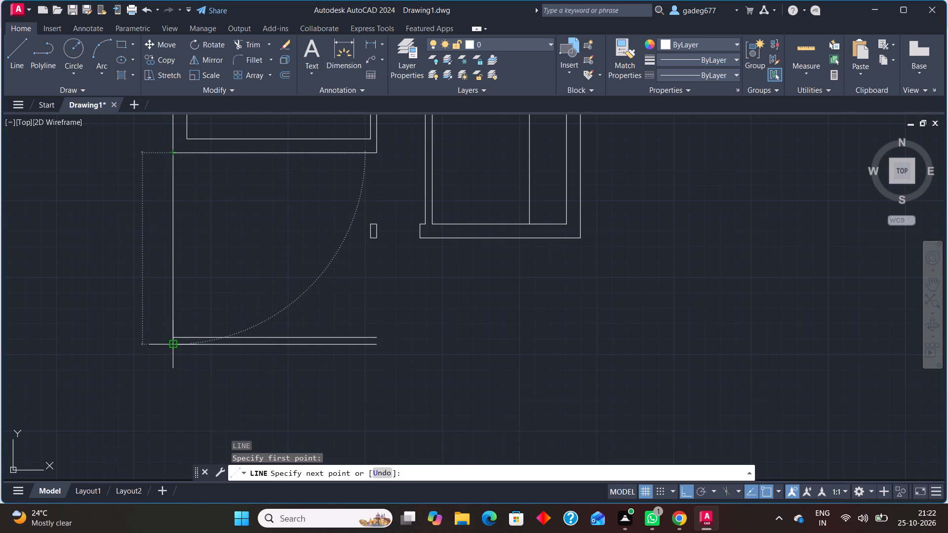
left_click(173, 346)
key("Escape")
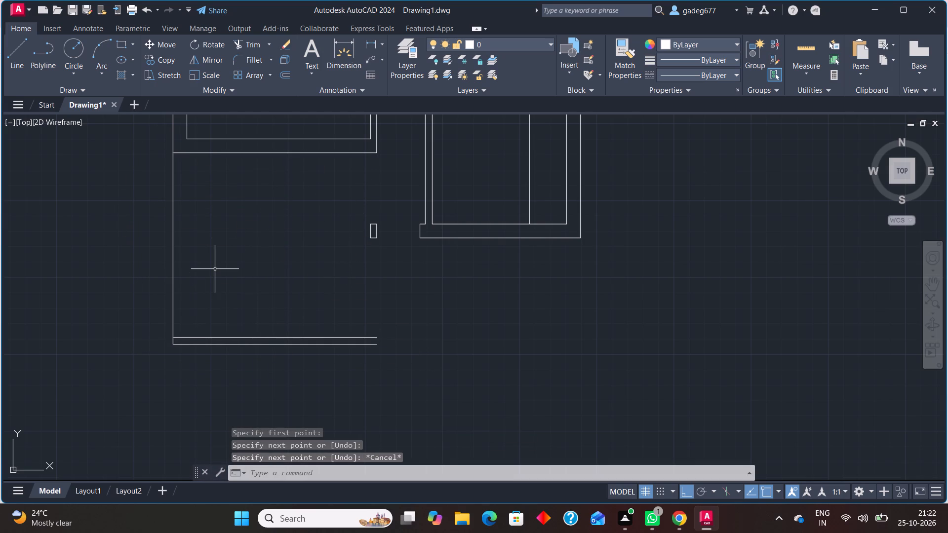
Offset the new left wall line 4.5" inward, to the right.
type("off")
key("Return")
type("4.5\"")
key("Return")
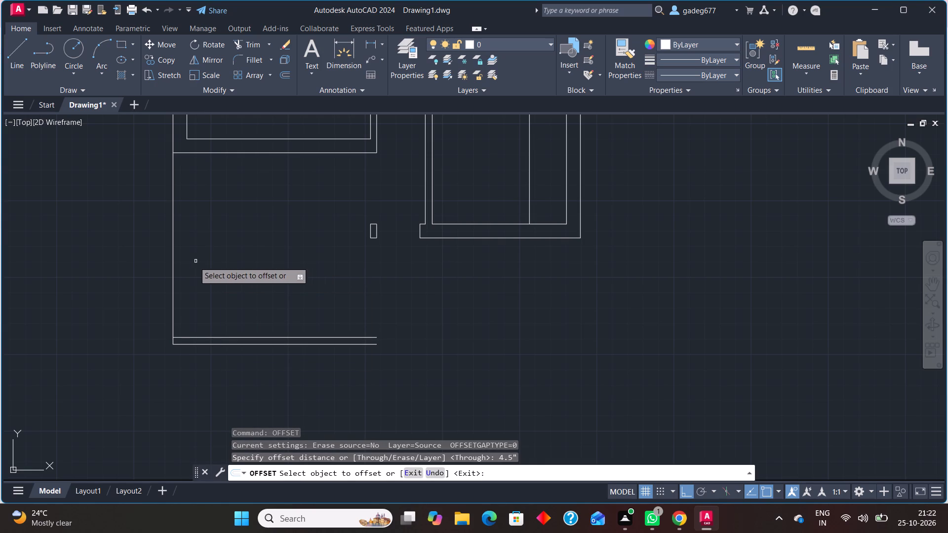
left_click(172, 265)
left_click(202, 261)
key("Escape")
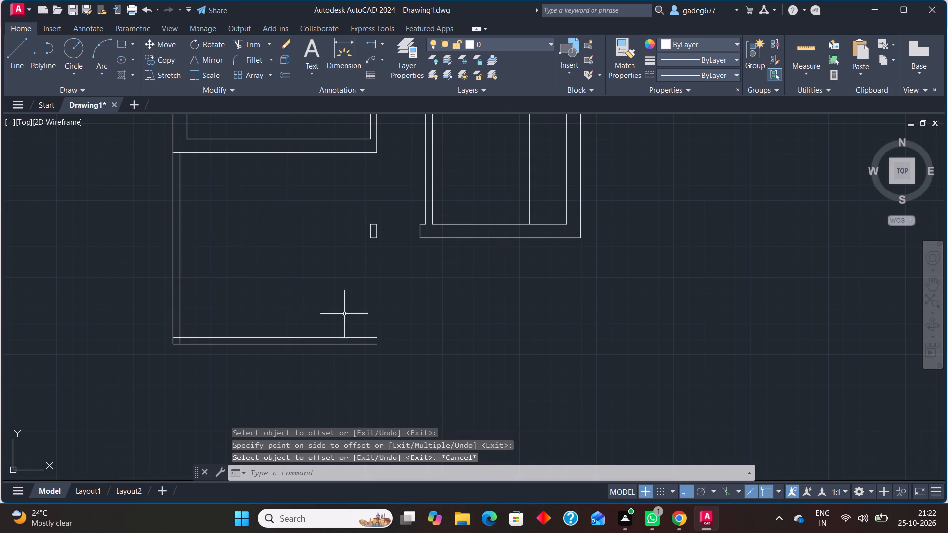
Draw a vertical line from the right end of the lowest wall line up to the small detached rectangle's bottom edge.
key("l")
key("Return")
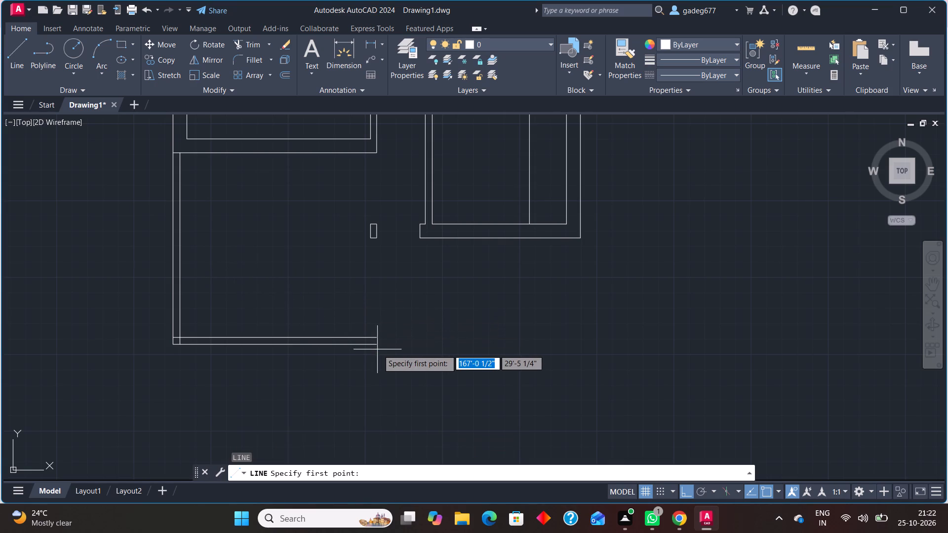
left_click(378, 348)
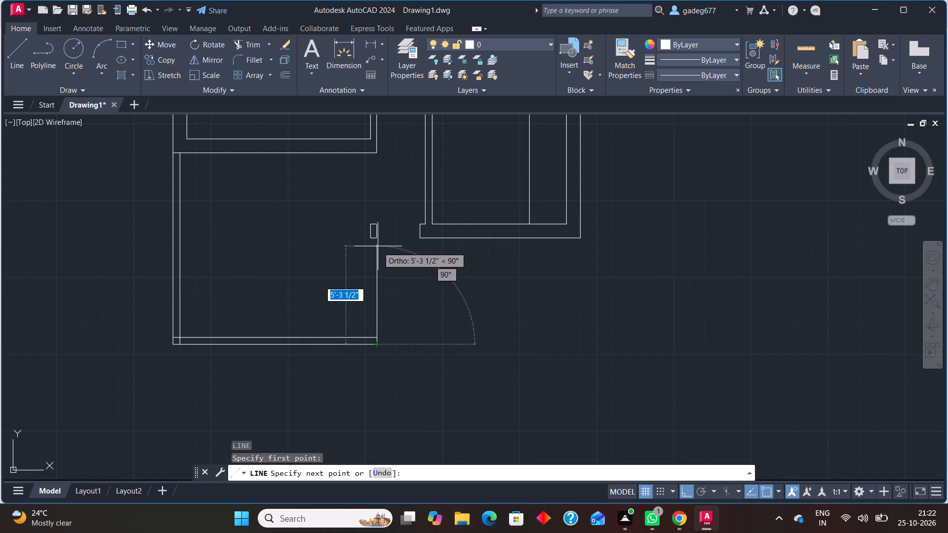
left_click(375, 241)
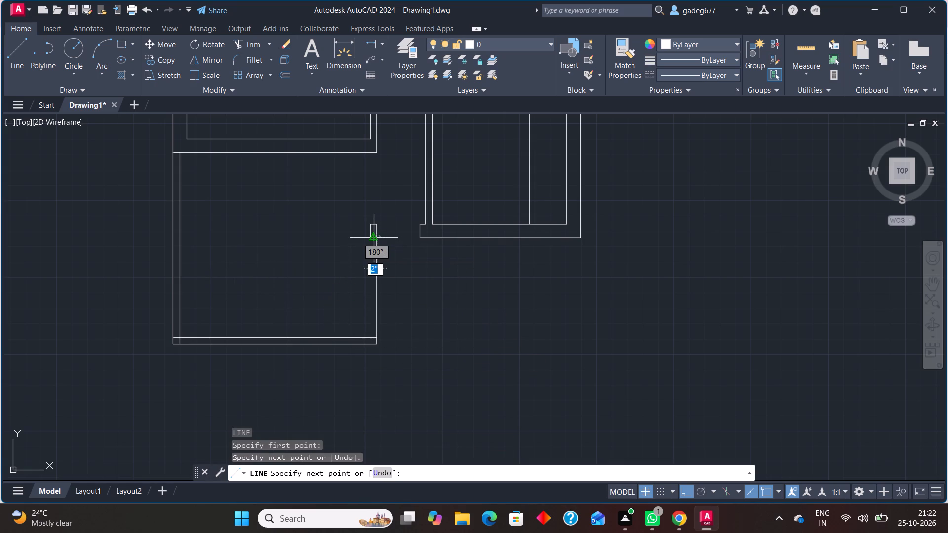
key("Escape")
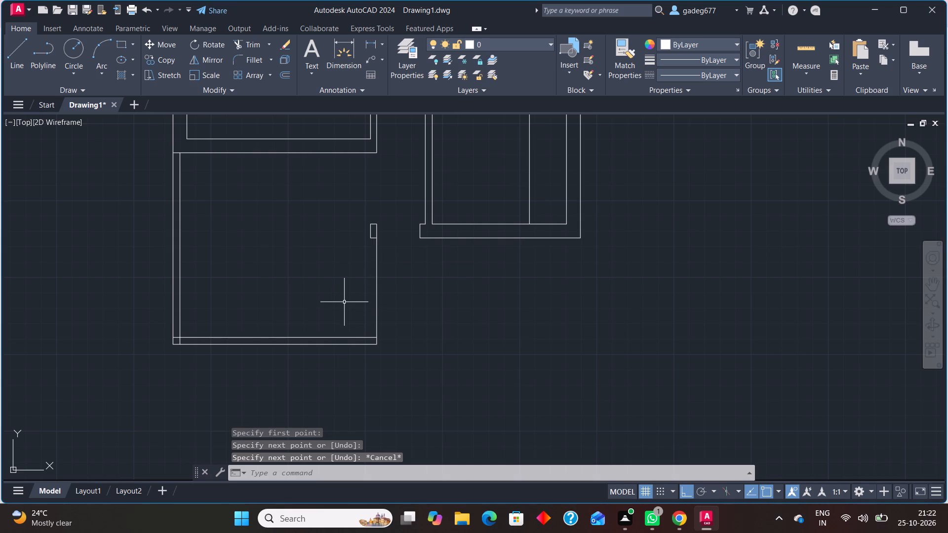
Draw a vertical line from the small rectangle's lower-left corner down past the lowest wall line.
key("l")
key("Return")
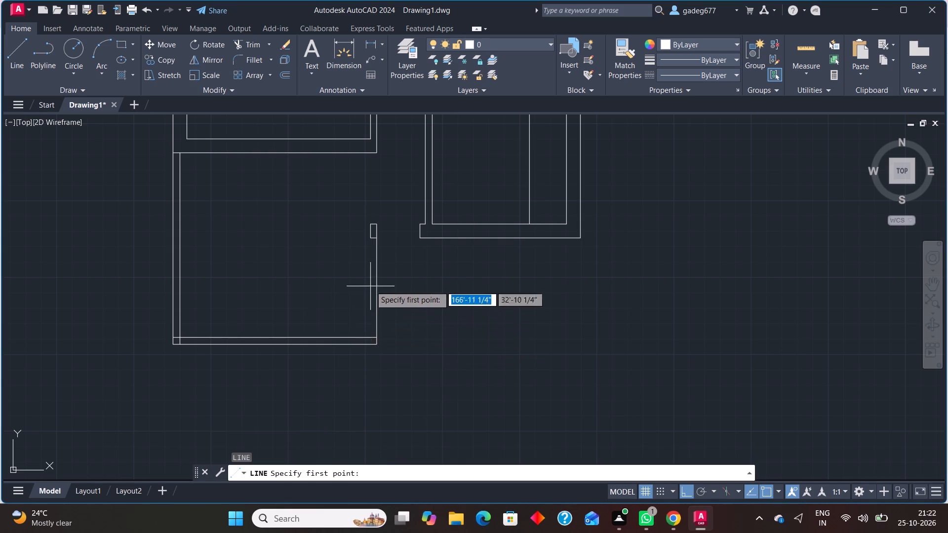
left_click(371, 242)
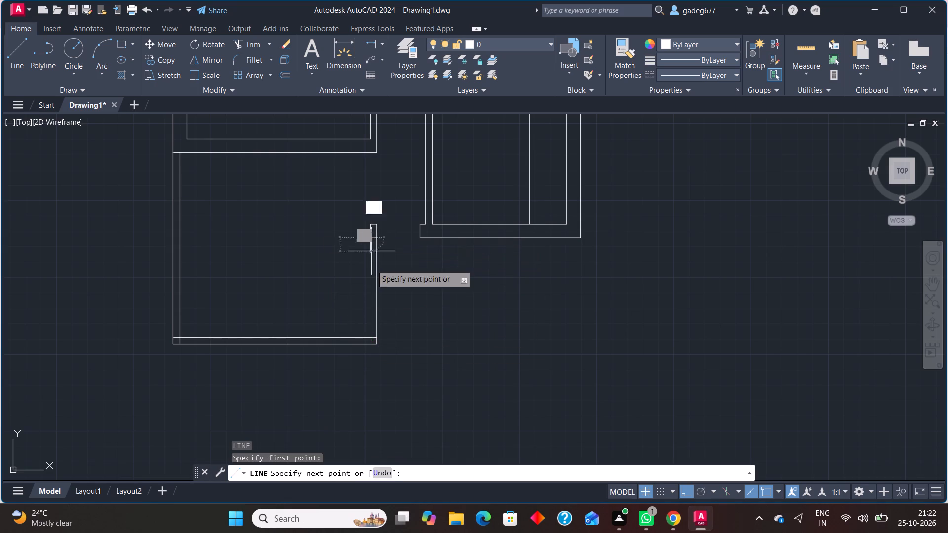
scroll(367, 338, "up", 2)
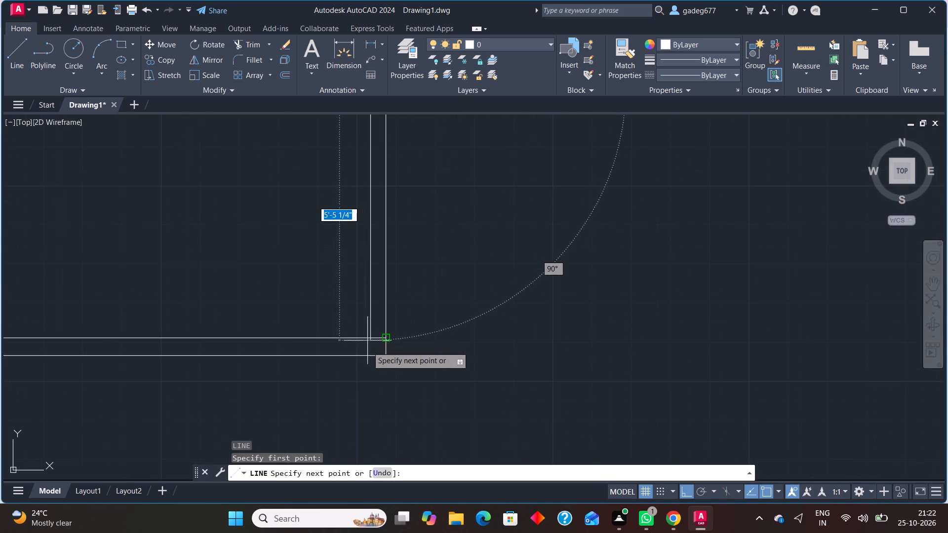
left_click(367, 390)
key("Escape")
scroll(473, 304, "down", 2)
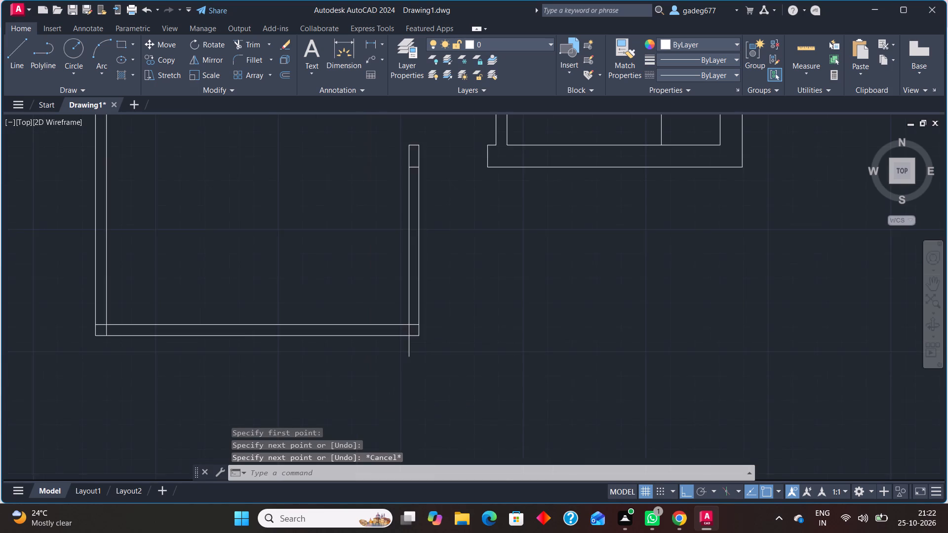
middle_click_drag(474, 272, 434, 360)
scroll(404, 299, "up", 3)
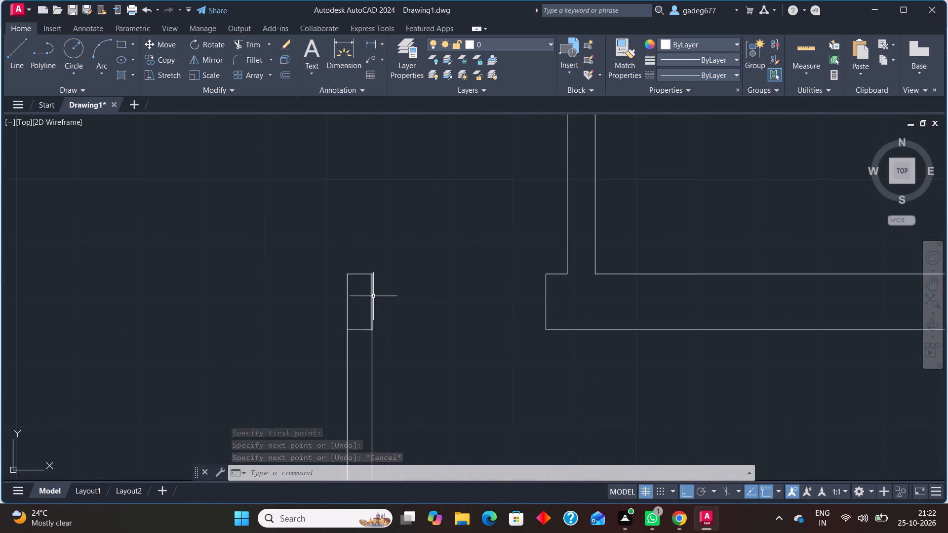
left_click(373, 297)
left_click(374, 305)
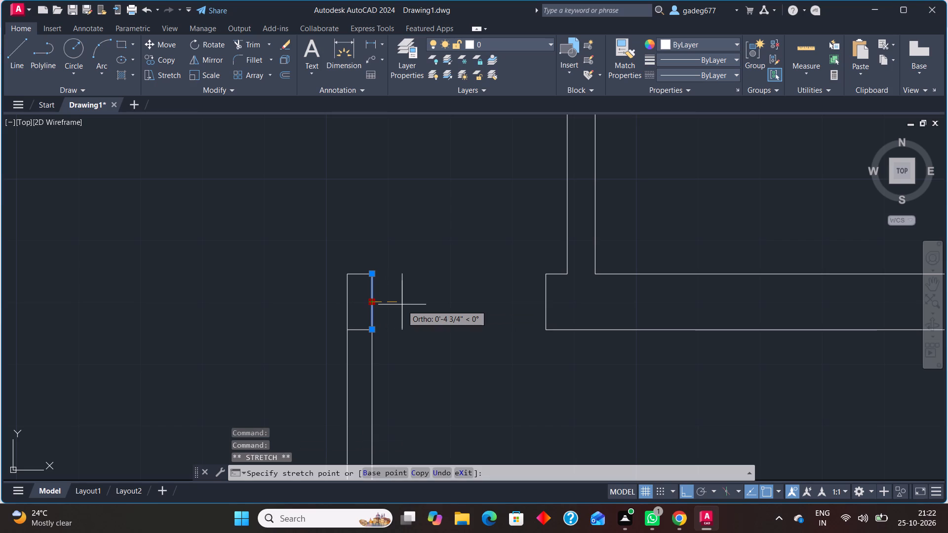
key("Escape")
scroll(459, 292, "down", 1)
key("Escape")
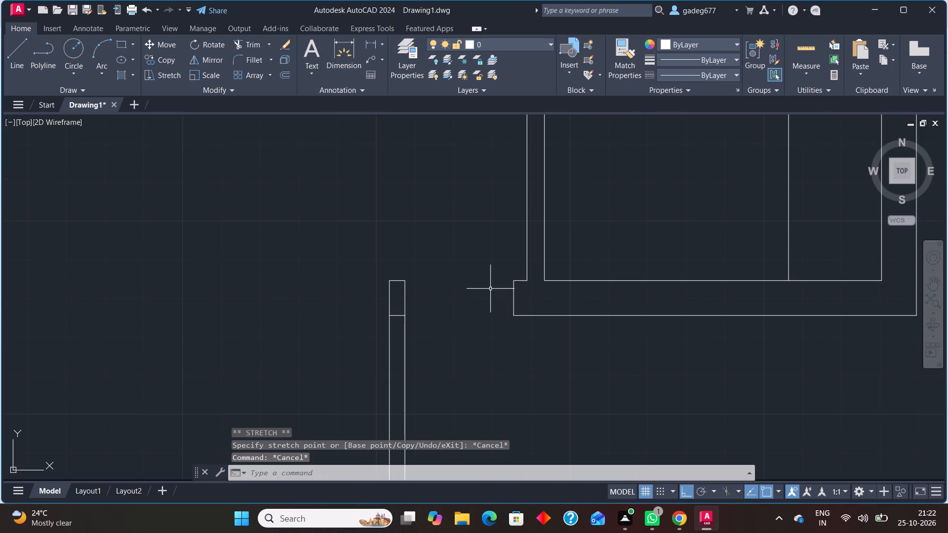
Offset the left end line of the bottom-right room's wall stub 2' to the left, toward the small rectangle.
type("off")
key("Return")
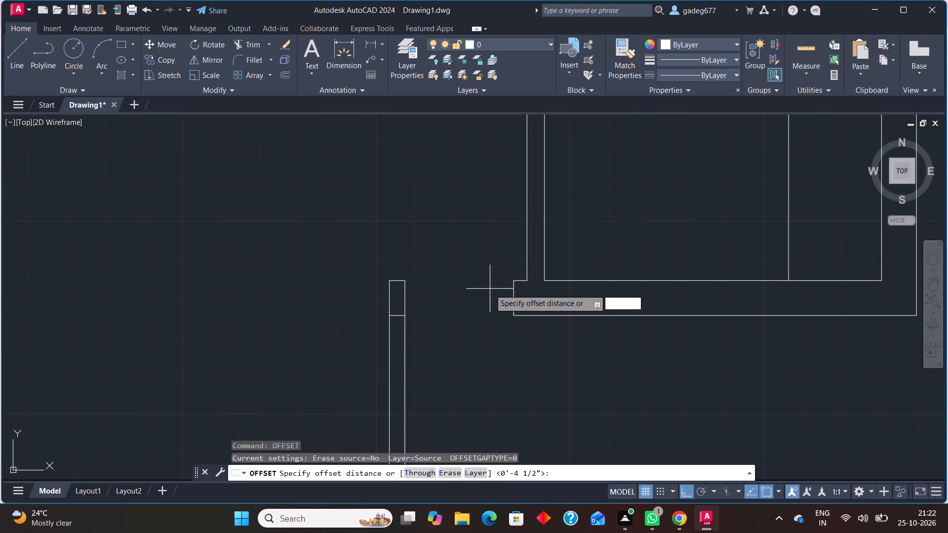
type("2'")
key("Return")
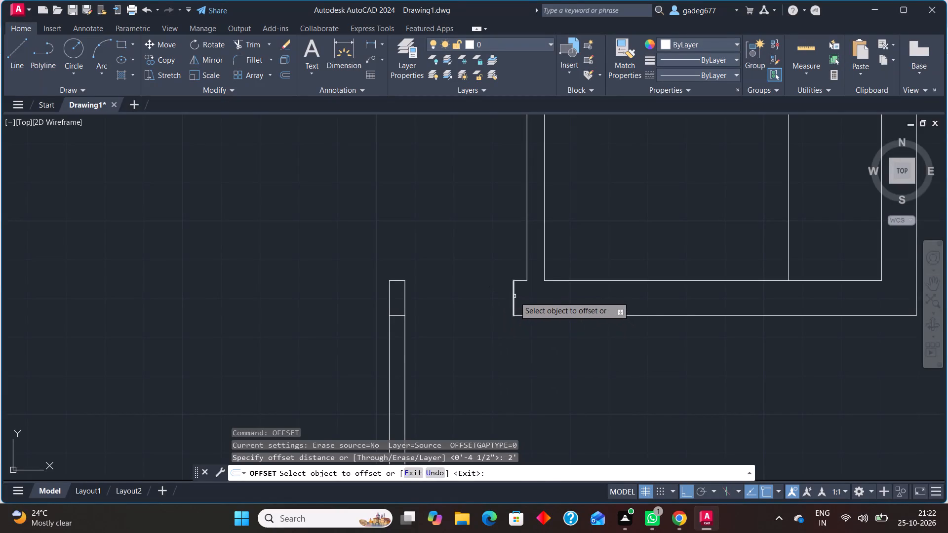
left_click(514, 297)
left_click(459, 297)
key("Escape")
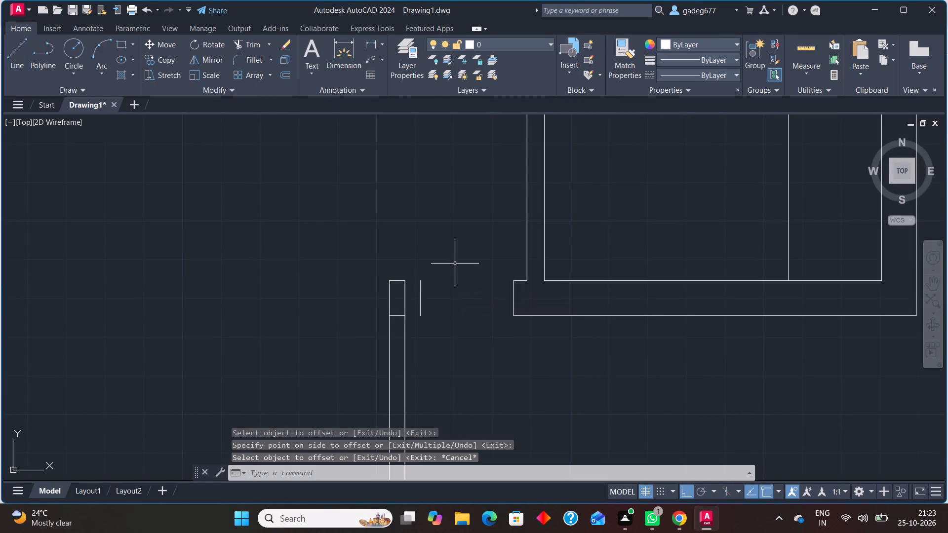
Draw two short horizontal lines joining the small rectangle's right corners to the top and bottom of the offset line.
key("l")
key("Return")
left_click(405, 282)
left_click(422, 280)
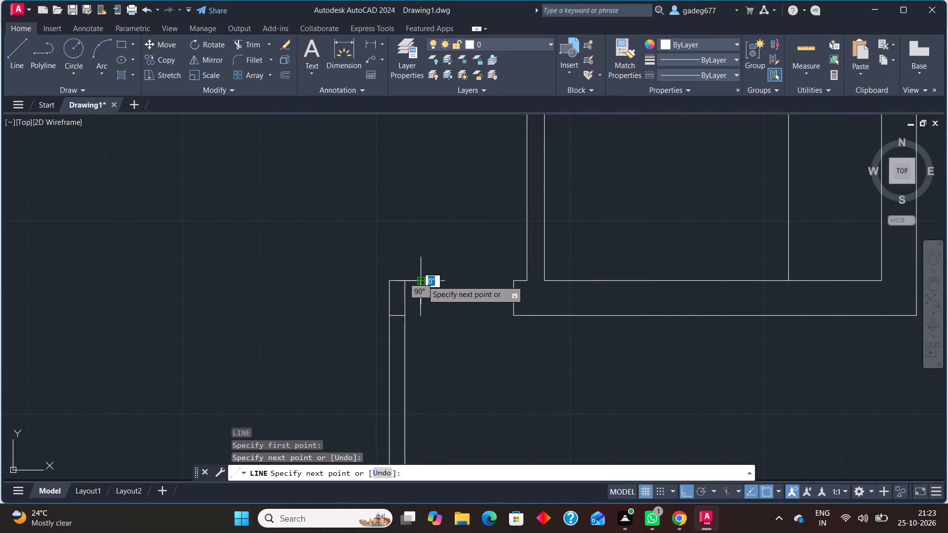
key("space")
key("space")
left_click(403, 314)
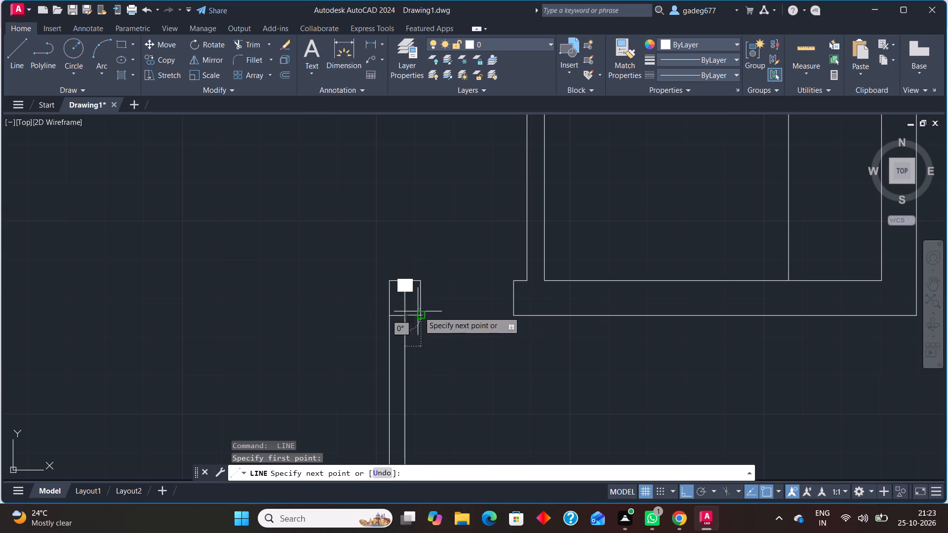
left_click(422, 315)
key("space")
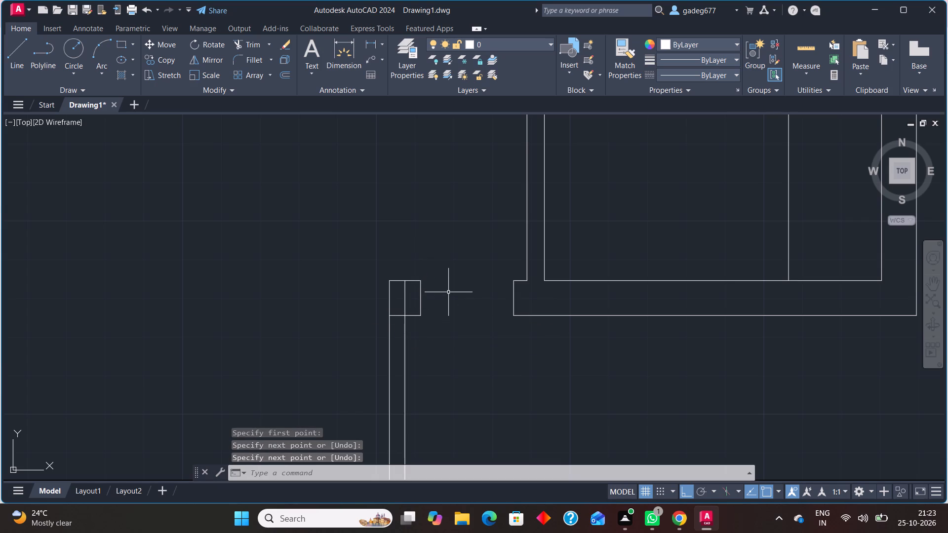
Trim the small rectangle's bottom edge between the two verticals, the vertical inside it, and the overhang below the lowest wall line.
type("tr")
key("Return")
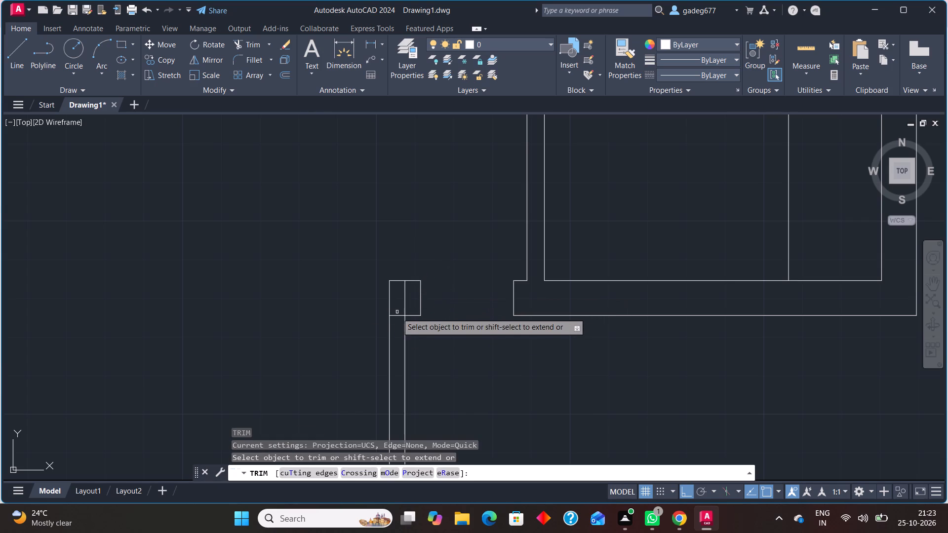
left_click(395, 316)
left_click(404, 301)
scroll(447, 312, "down", 2)
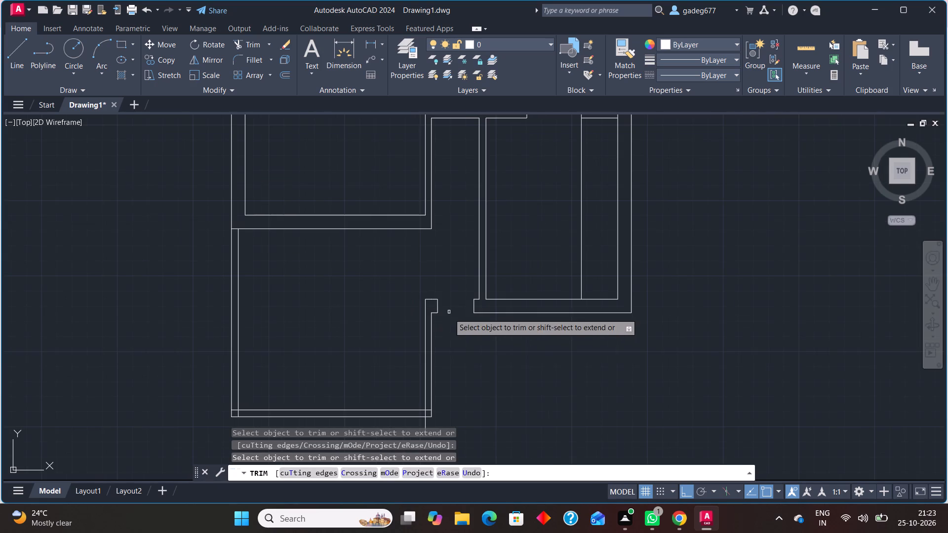
middle_click_drag(471, 390, 486, 274)
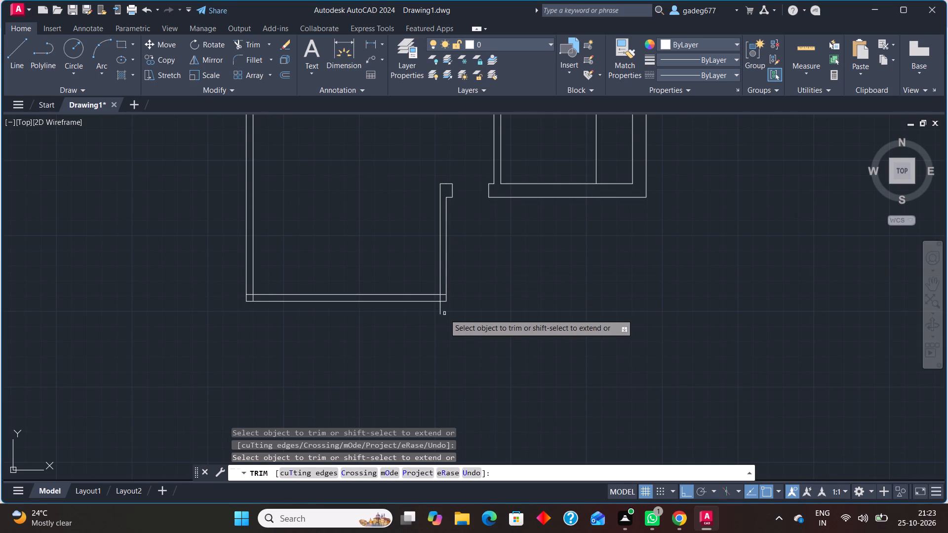
left_click(440, 314)
scroll(253, 294, "up", 3)
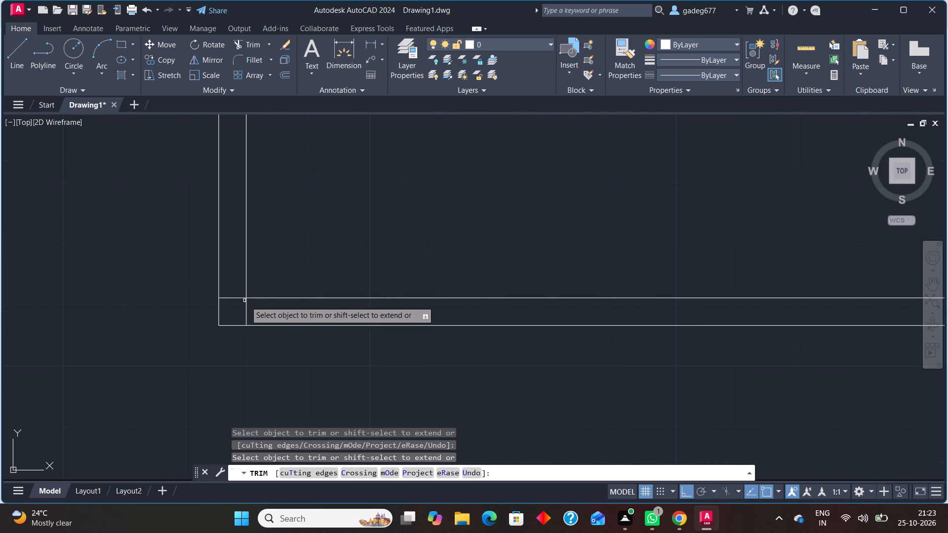
scroll(302, 269, "down", 2)
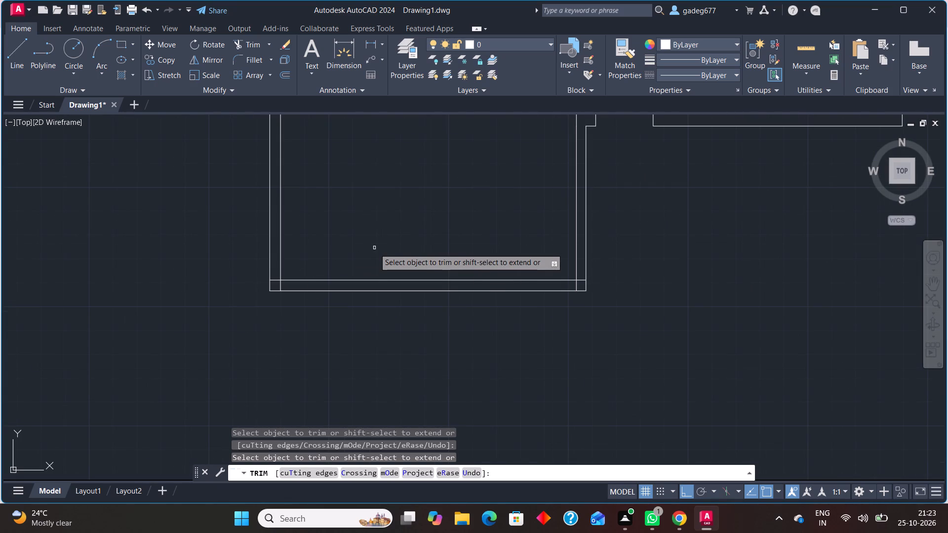
key("Escape")
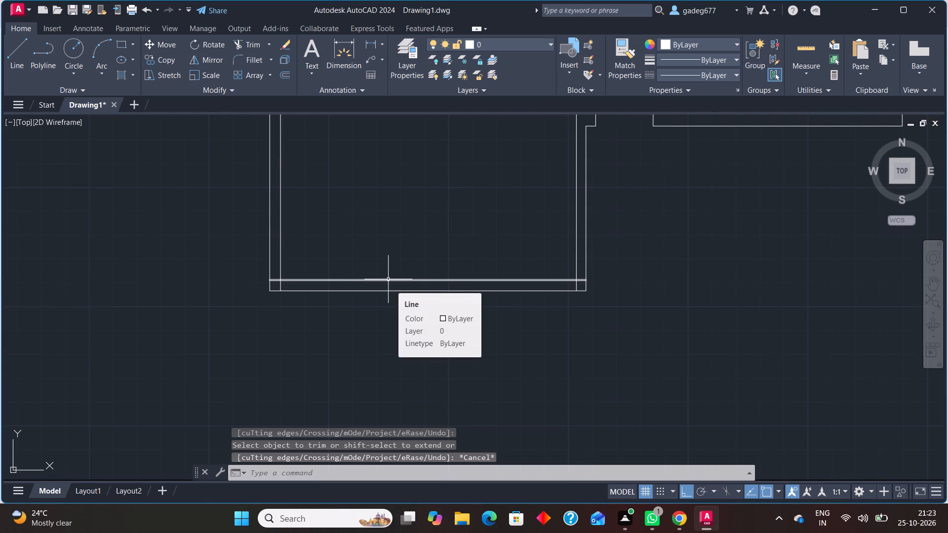
middle_click_drag(415, 229, 321, 338)
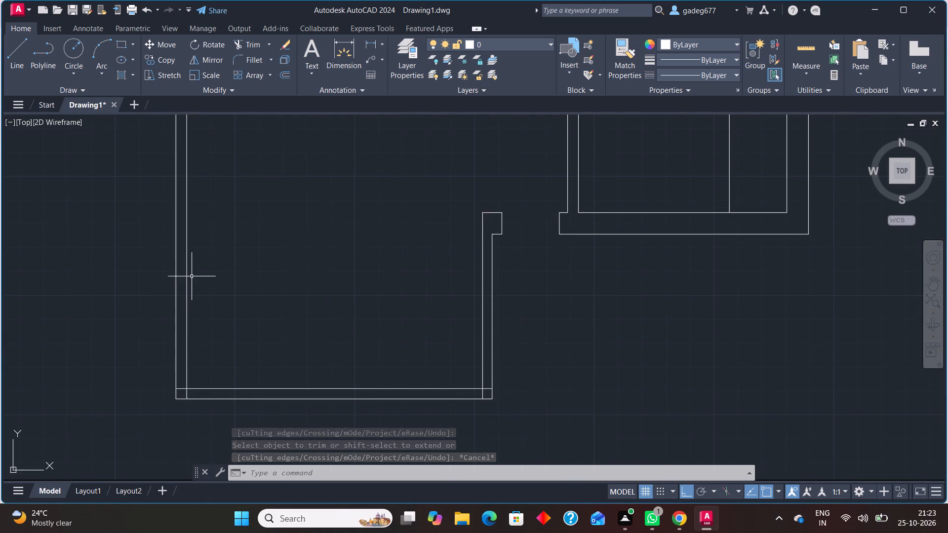
left_click(188, 273)
key("Escape")
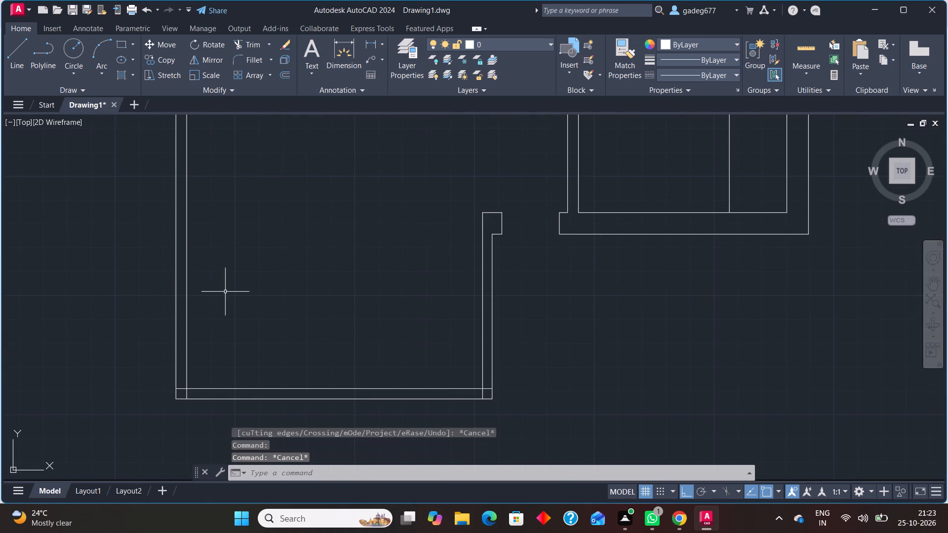
Erase the rectangular outline projecting above the floor plan's top exterior wall.
scroll(253, 289, "down", 3)
middle_click_drag(276, 271, 250, 331)
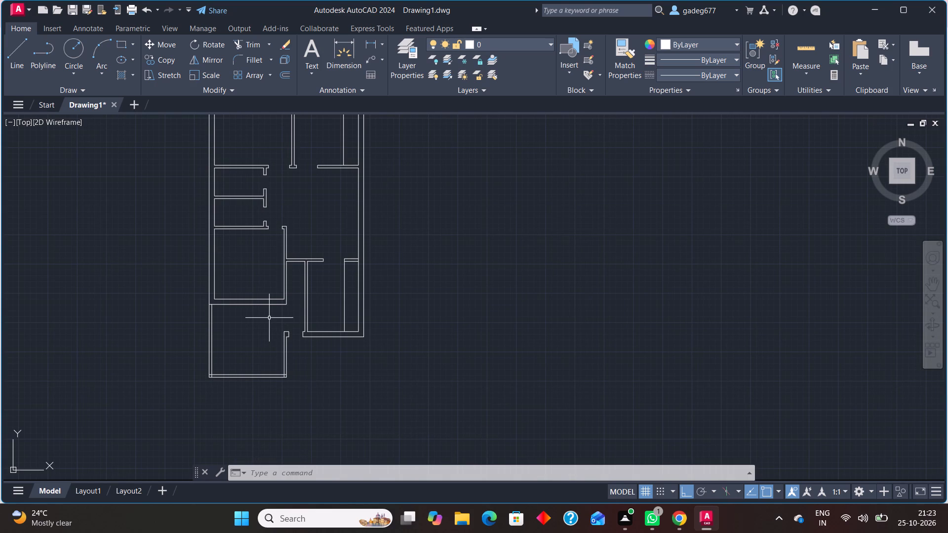
middle_click_drag(270, 318, 242, 437)
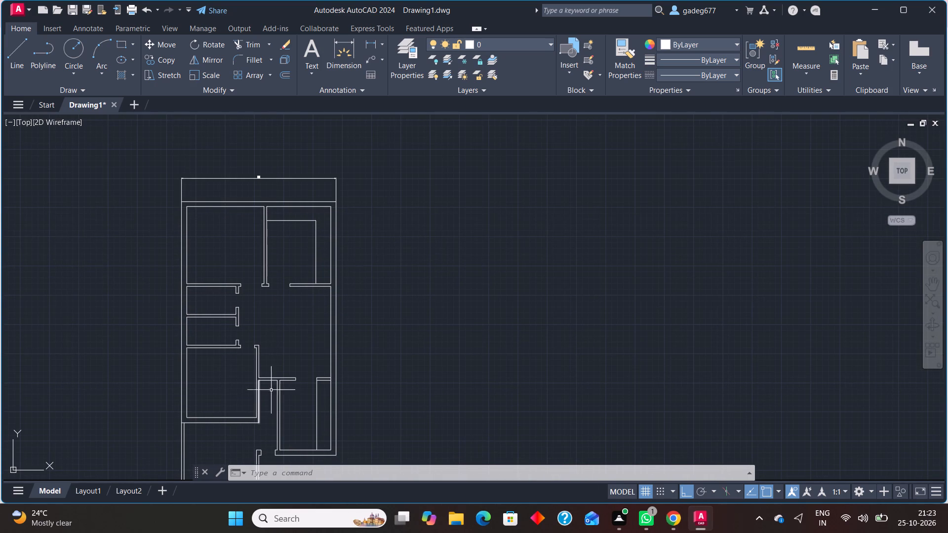
left_click(262, 179)
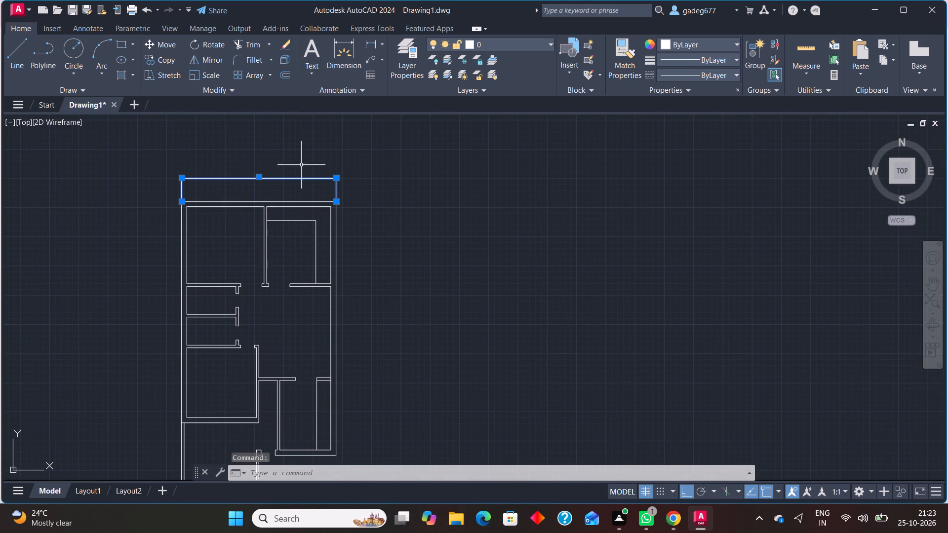
key("Delete")
Offset the long vertical line inside the bottom-right room 2" to the left.
middle_click_drag(294, 348, 294, 348)
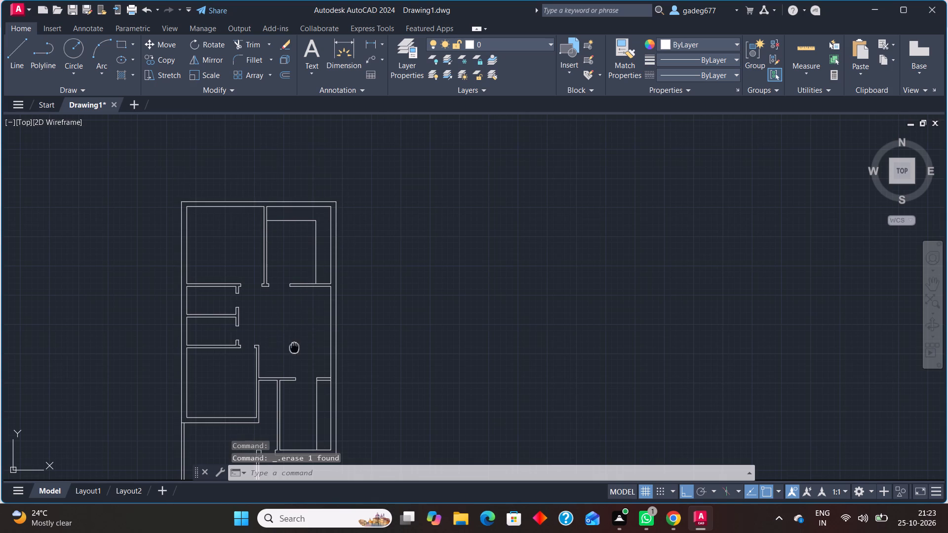
middle_click_drag(294, 348, 299, 277)
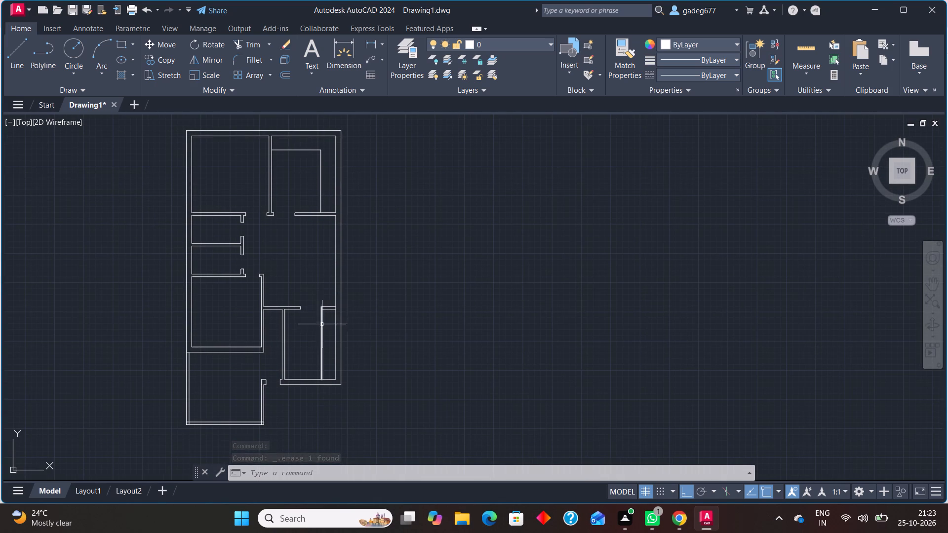
middle_click_drag(316, 343, 295, 315)
scroll(306, 310, "up", 3)
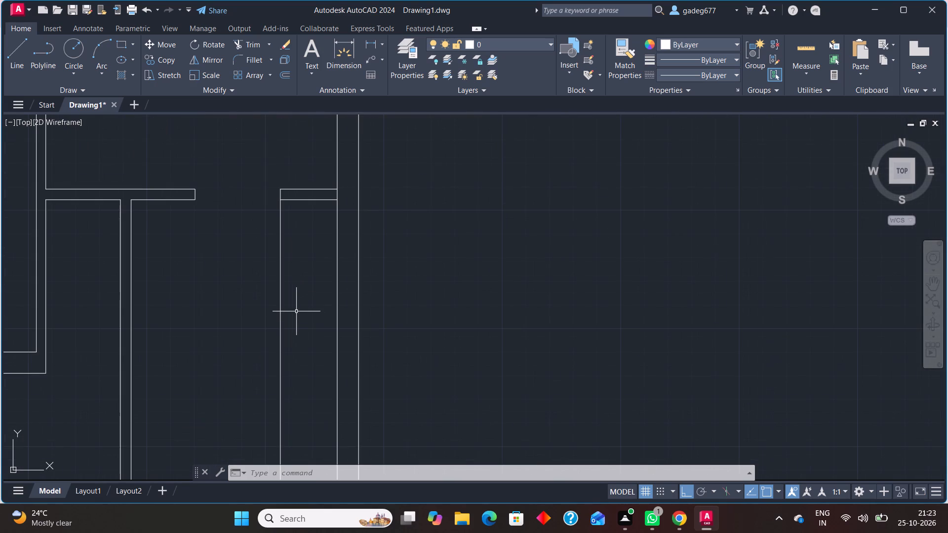
type("off")
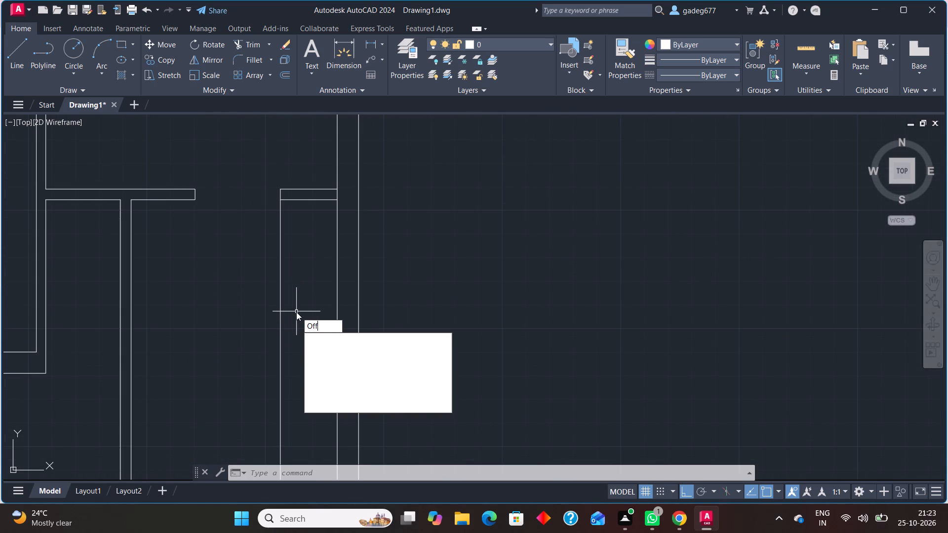
key("Return")
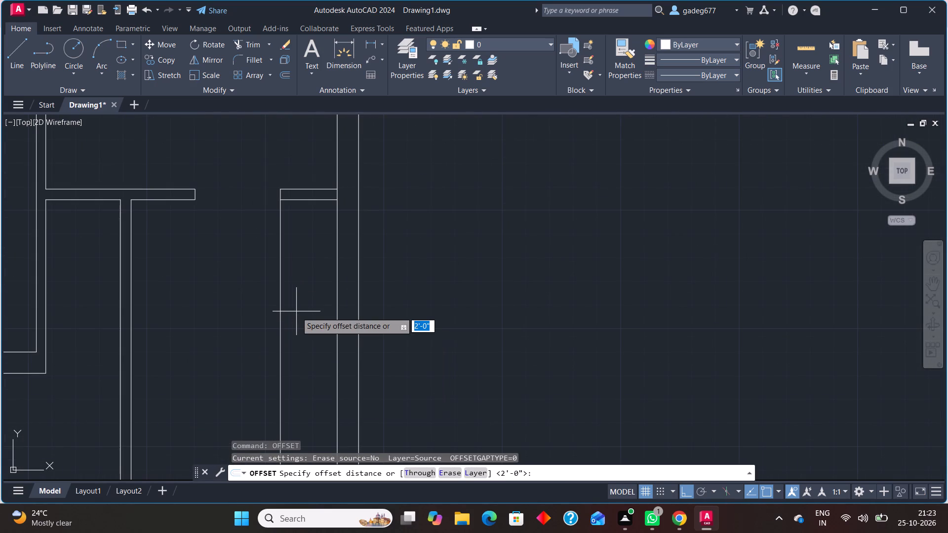
key("2")
key("shift+quotedbl")
key("Return")
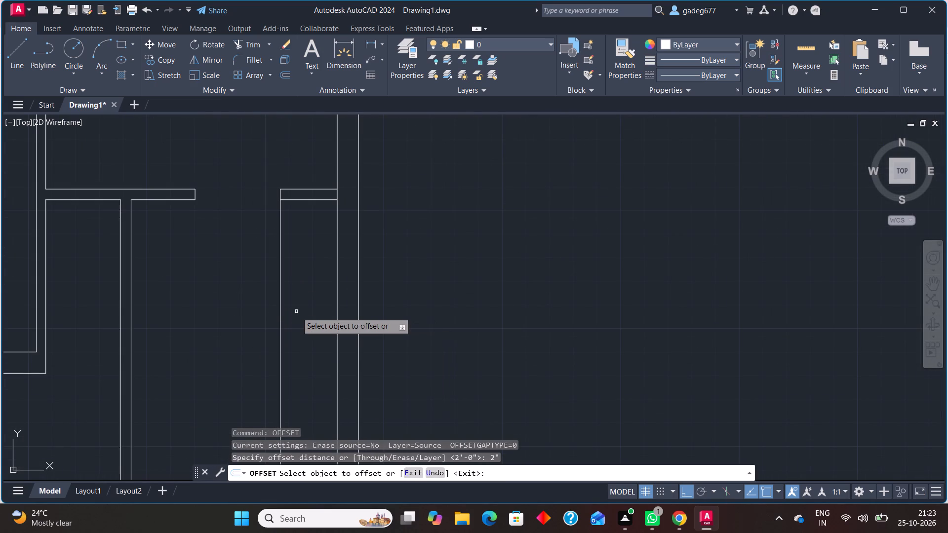
left_click(280, 264)
left_click(273, 262)
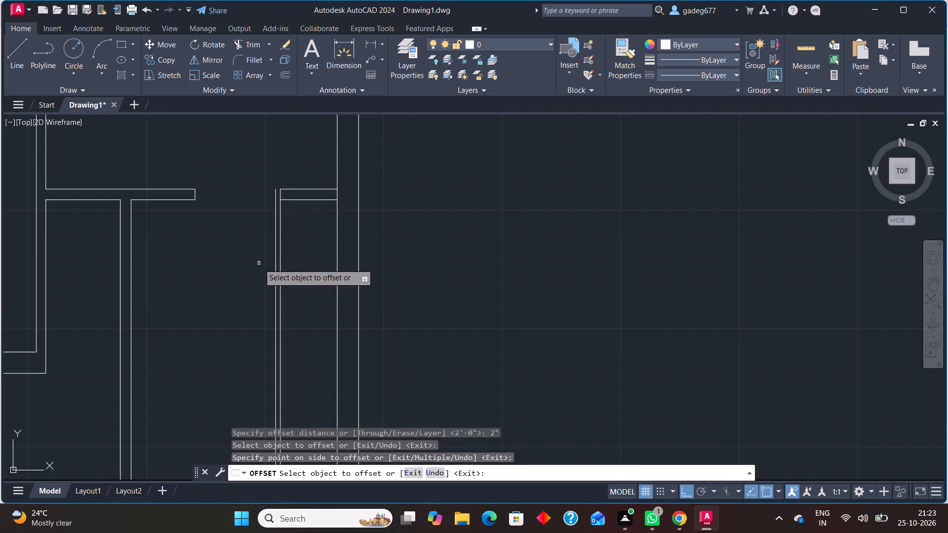
key("Escape")
Stretch the left end of the upper short wall line to the top of the offset vertical line.
left_click(318, 188)
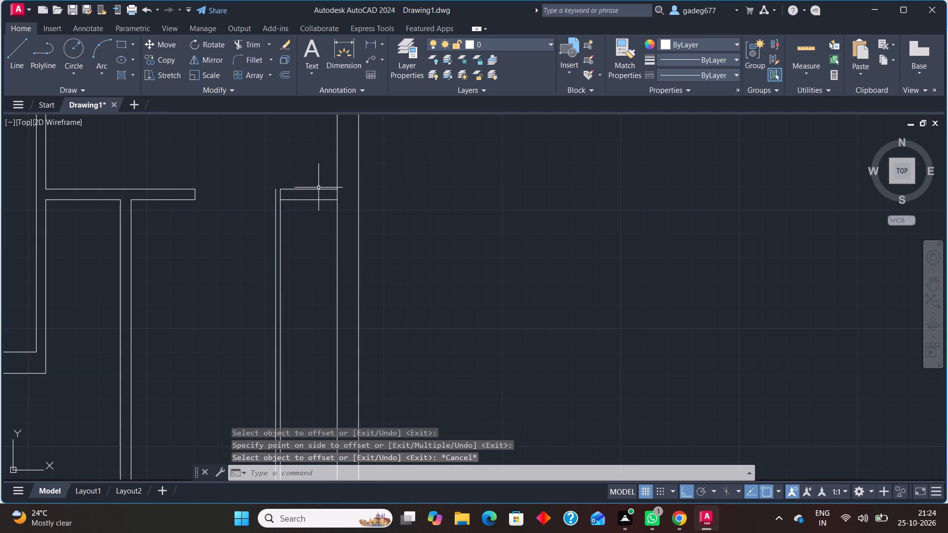
left_click(281, 186)
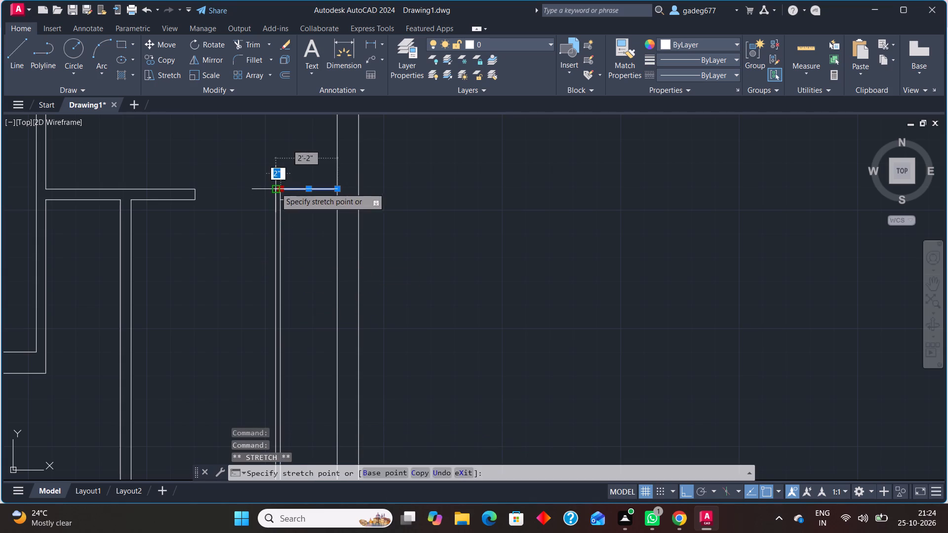
left_click(275, 188)
key("Escape")
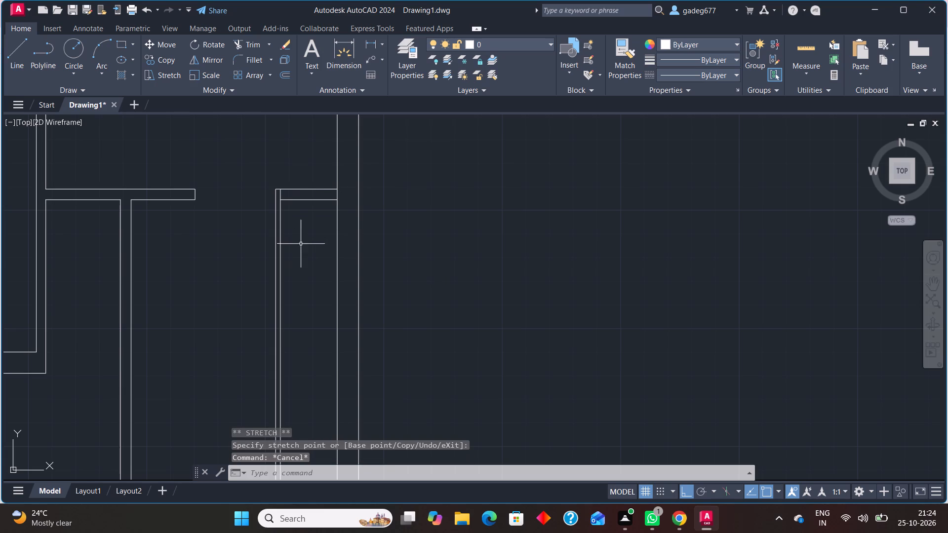
Erase the lower short horizontal line between the bottom-right room's inner vertical and the exterior wall.
left_click(315, 200)
key("Delete")
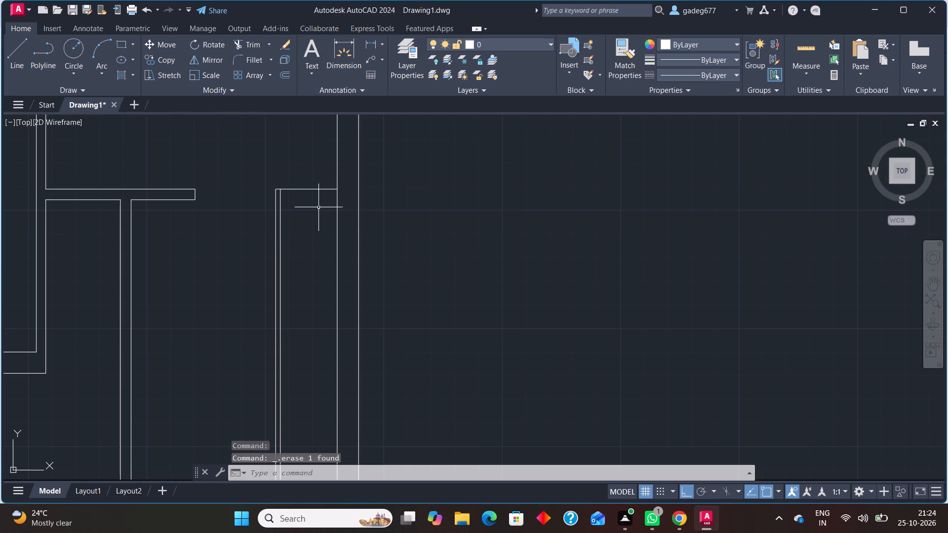
Draw a vertical line from the right end of the lower-left room's top wall line down to the small wall stub's top edge.
scroll(318, 212, "down", 2)
middle_click_drag(315, 291, 320, 301)
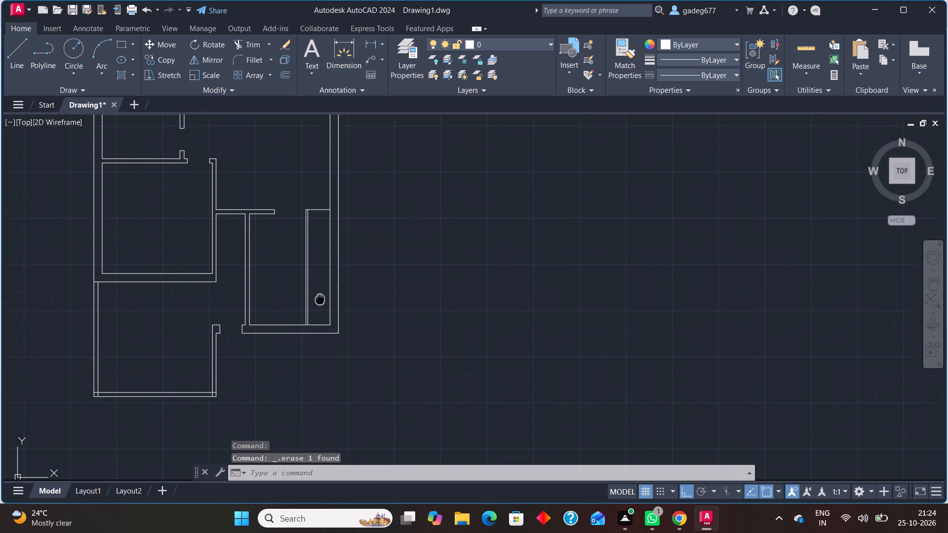
middle_click_drag(320, 301, 401, 372)
scroll(350, 212, "down", 2)
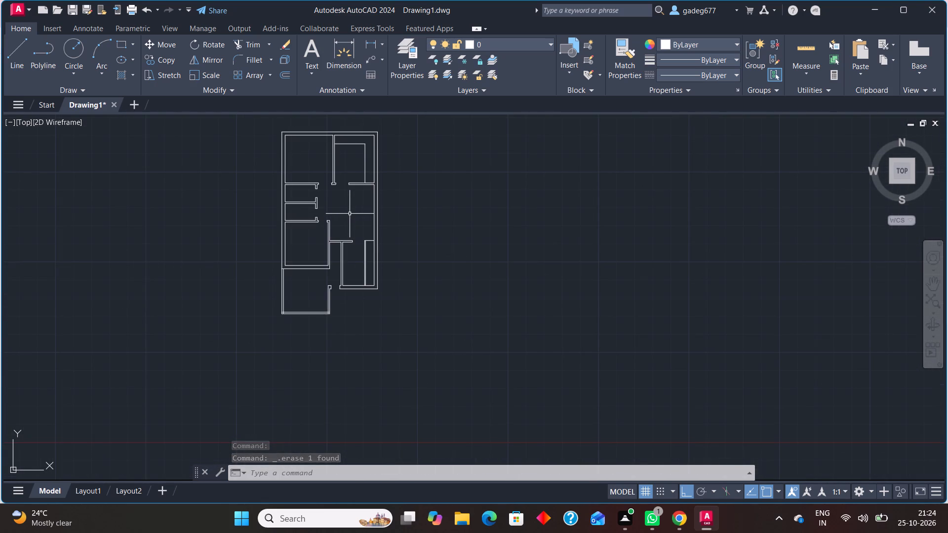
middle_click_drag(350, 205, 372, 267)
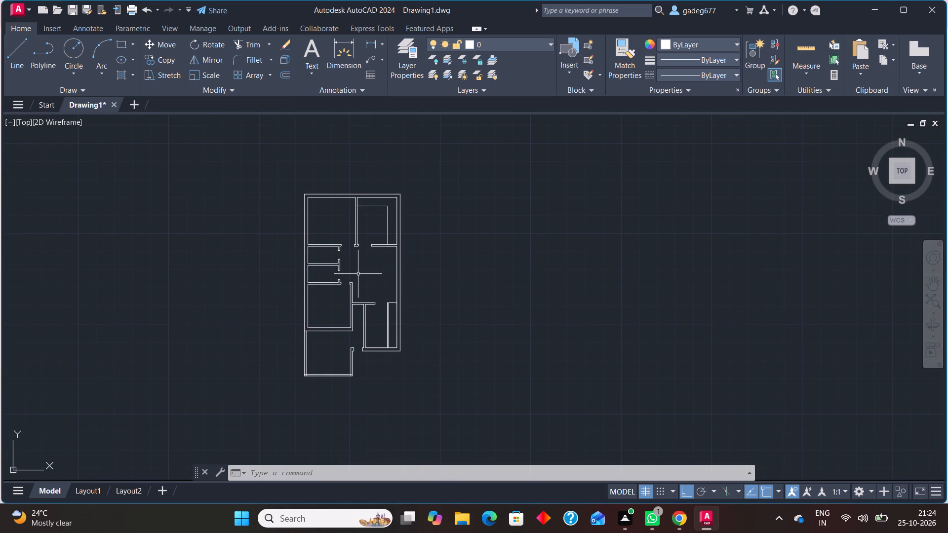
key("l")
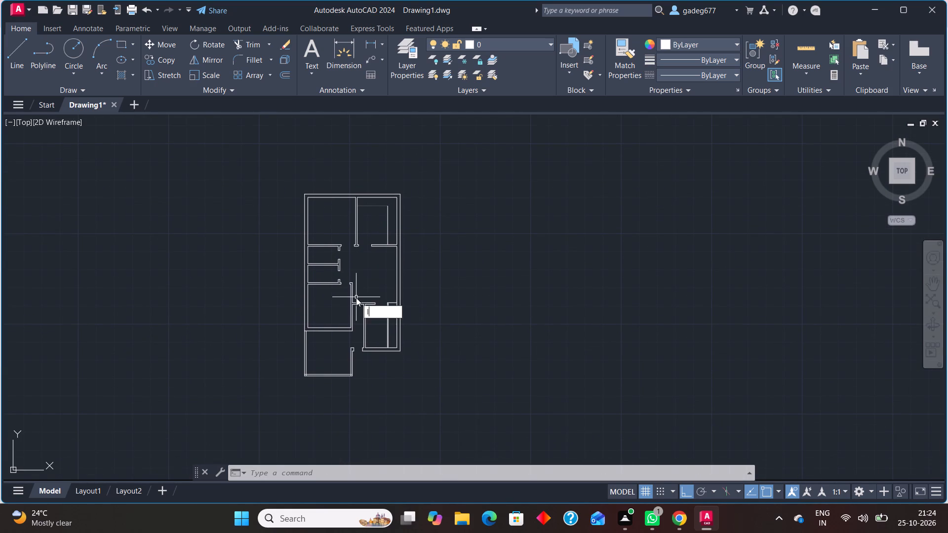
key("Return")
scroll(351, 342, "up", 3)
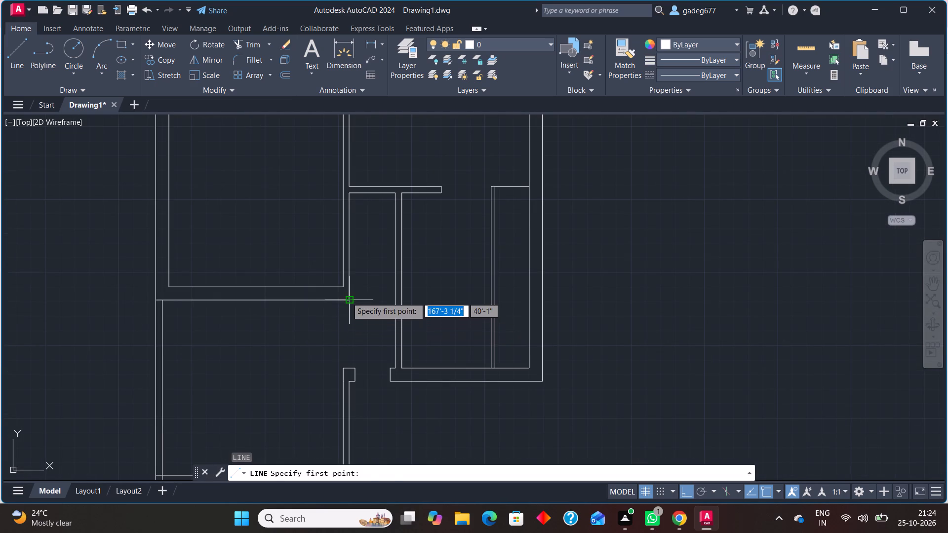
left_click(347, 297)
scroll(353, 369, "up", 3)
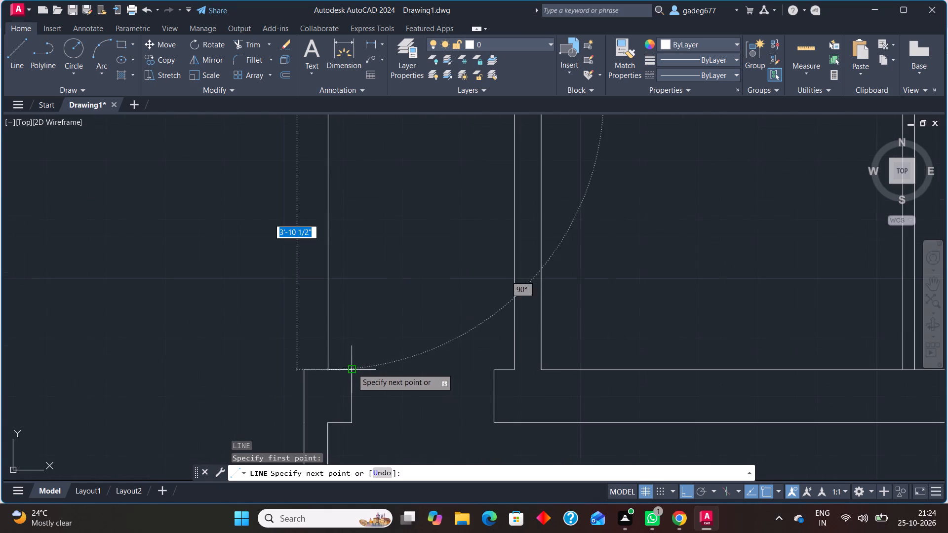
left_click(328, 374)
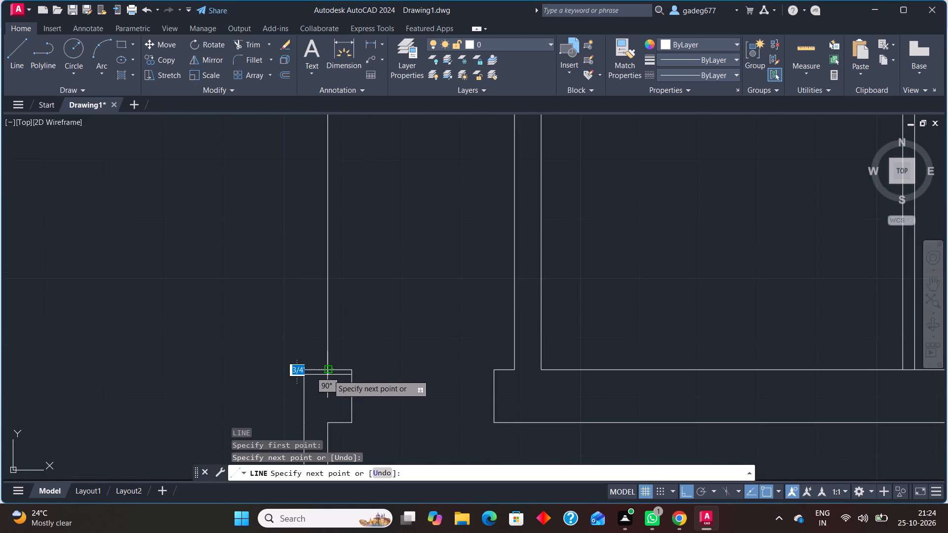
key("Escape")
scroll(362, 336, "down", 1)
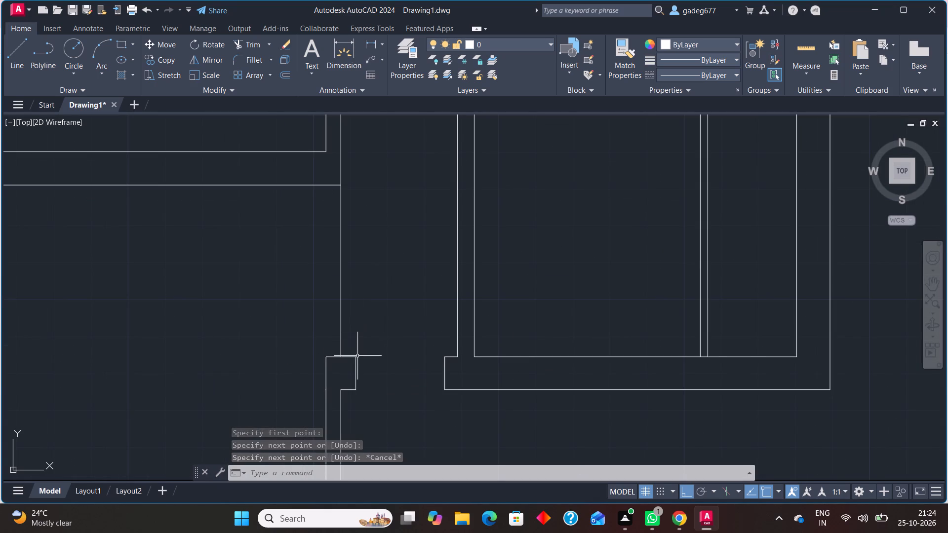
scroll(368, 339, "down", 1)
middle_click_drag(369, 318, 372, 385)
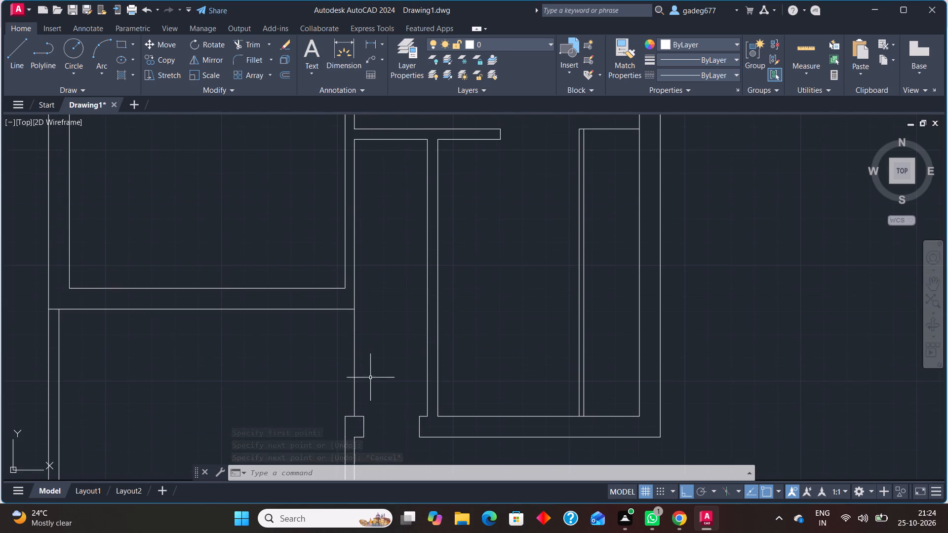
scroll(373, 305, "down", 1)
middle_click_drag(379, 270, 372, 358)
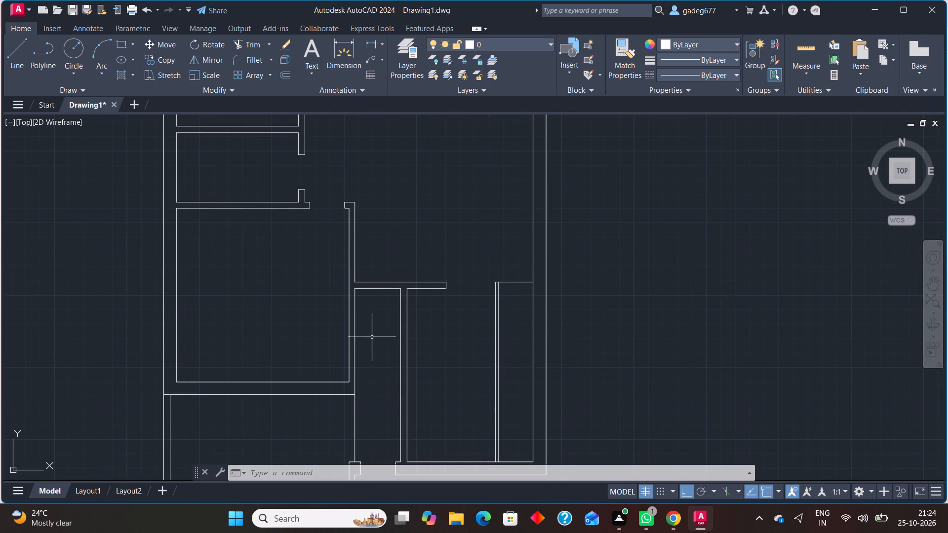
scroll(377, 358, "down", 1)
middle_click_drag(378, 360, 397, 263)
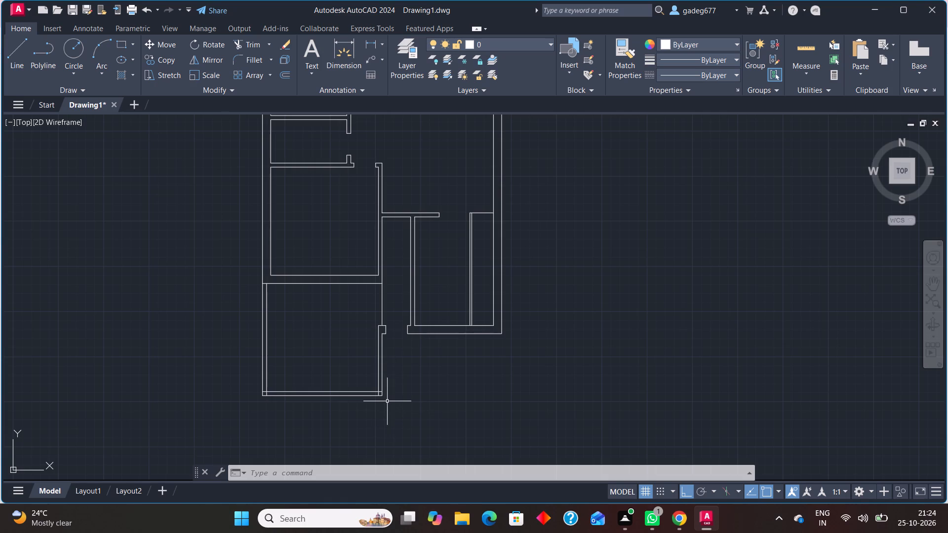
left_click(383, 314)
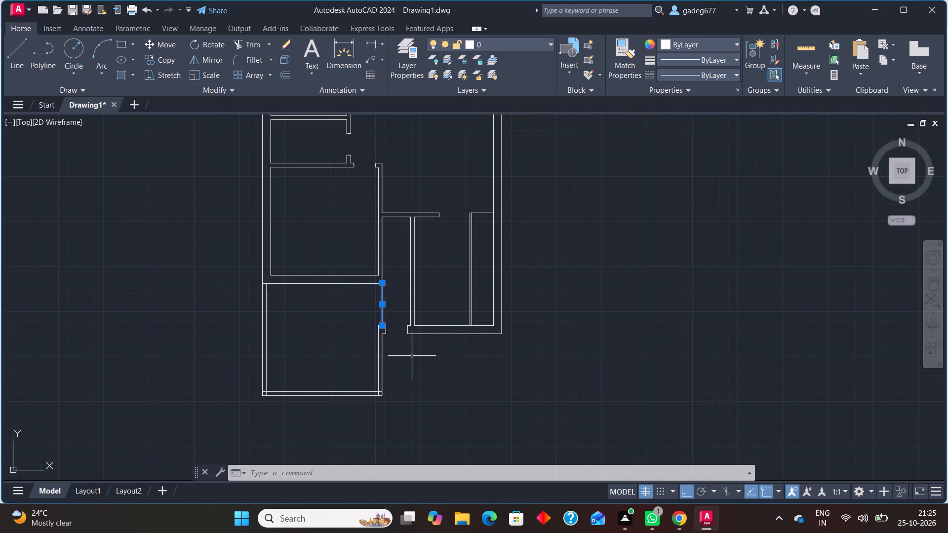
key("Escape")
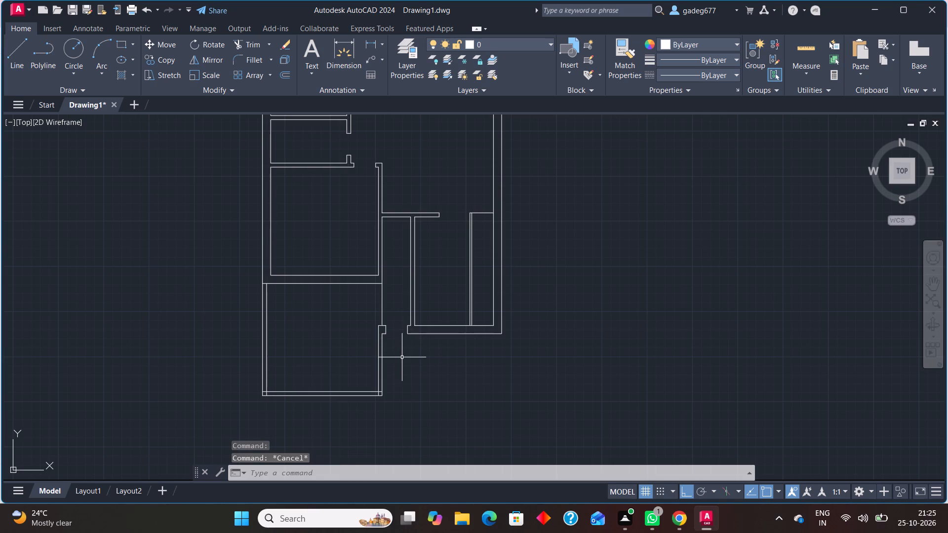
Draw a vertical line down from the plan's bottom-right exterior corner, stopping short of the lower-left room's bottom line level.
key("l")
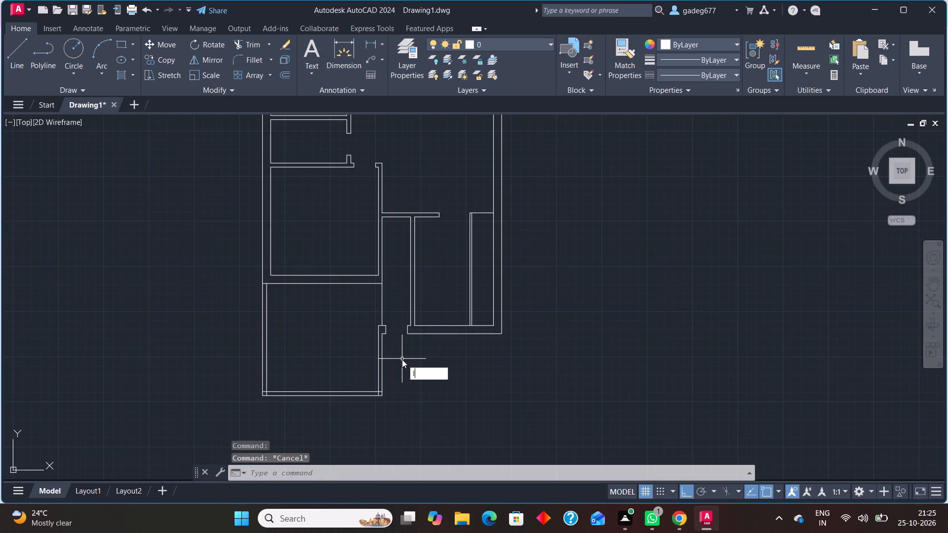
key("Return")
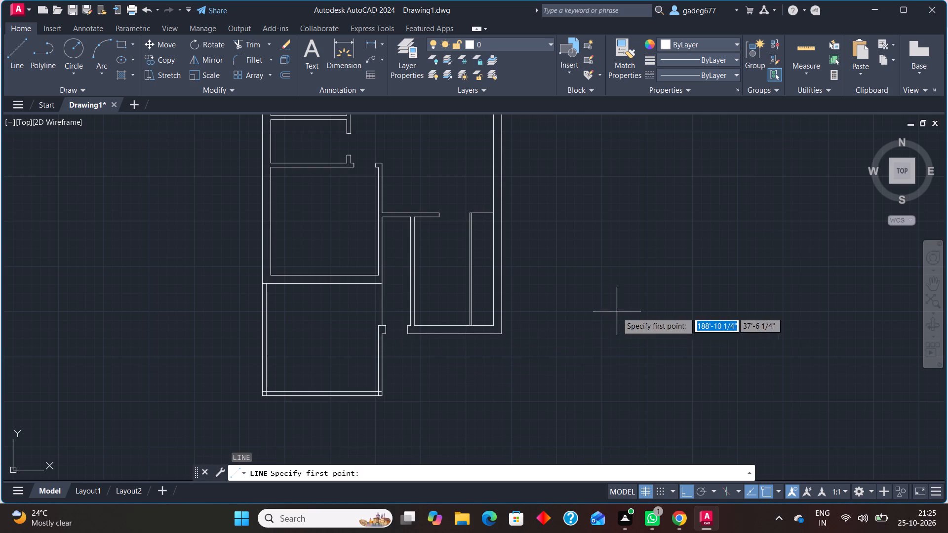
left_click(503, 334)
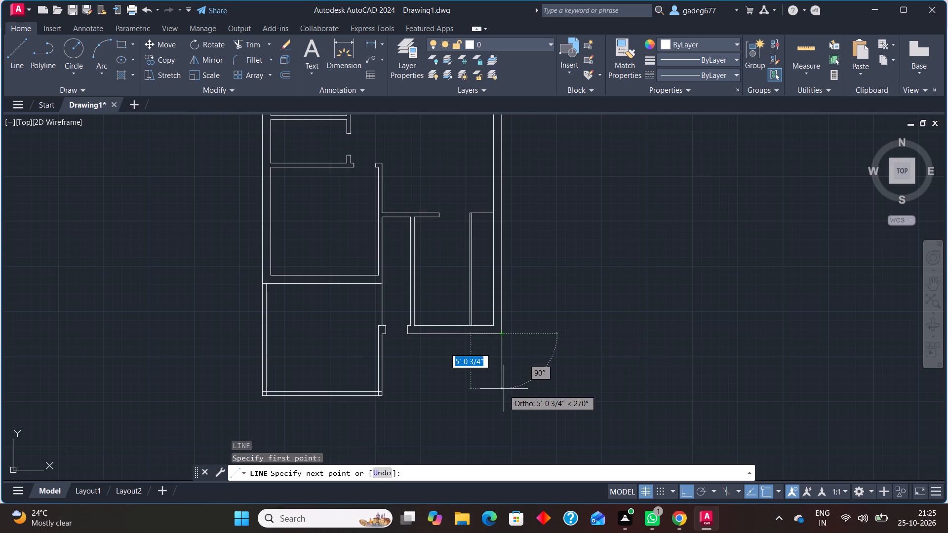
left_click(502, 380)
key("Escape")
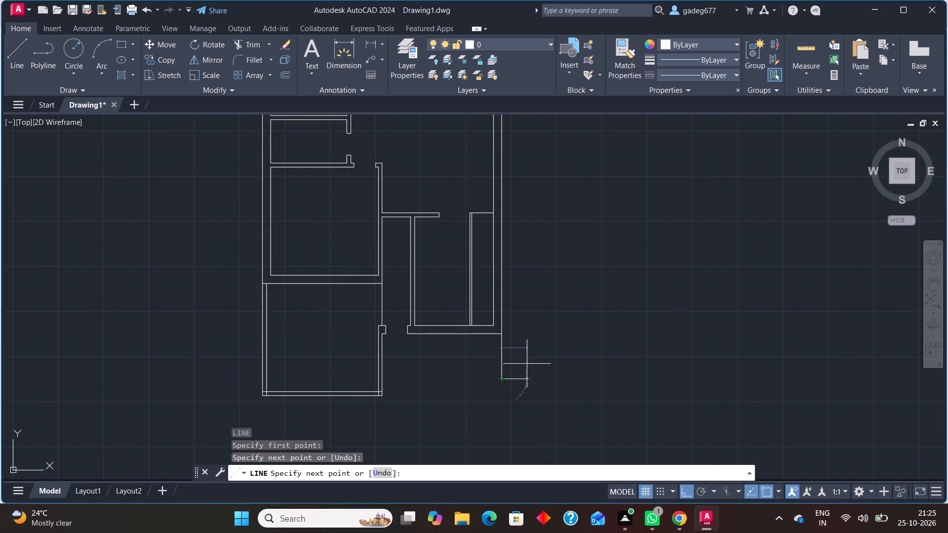
Draw a horizontal line from the lower-left room's bottom-right outer corner eastward, stopping short of the new exterior vertical.
type("l'")
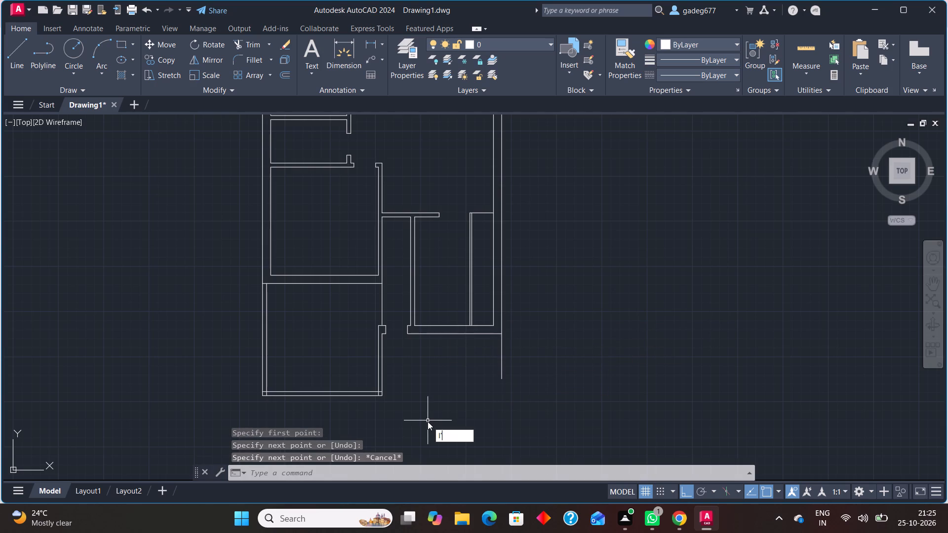
key("BackSpace")
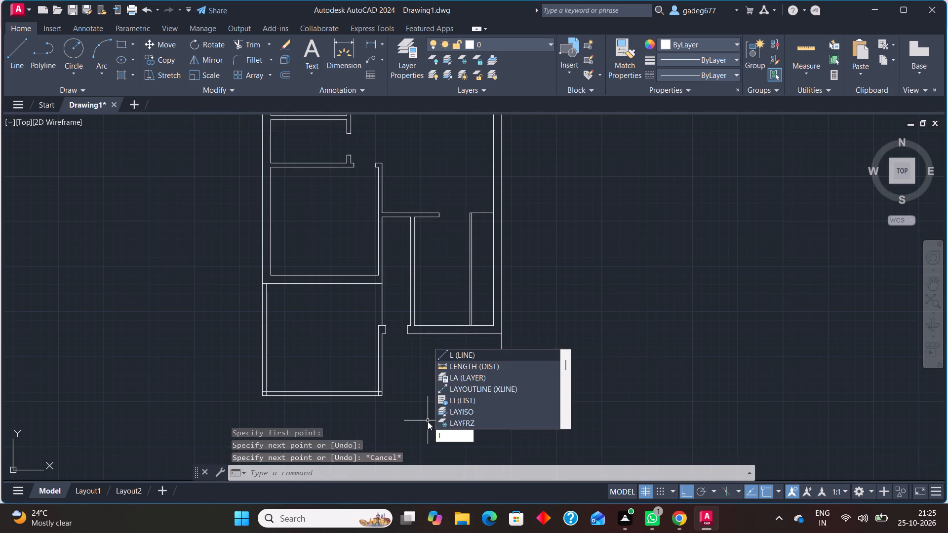
key("Return")
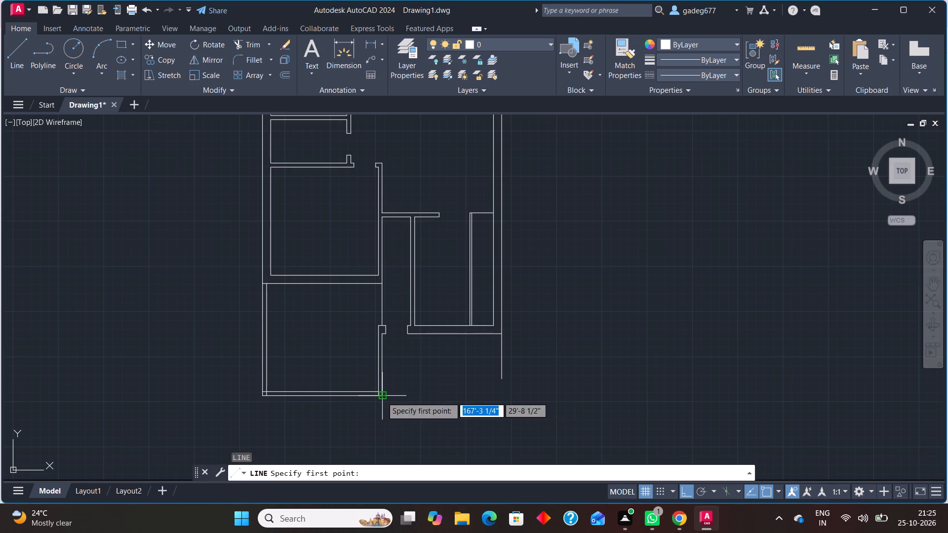
left_click(382, 397)
left_click(482, 397)
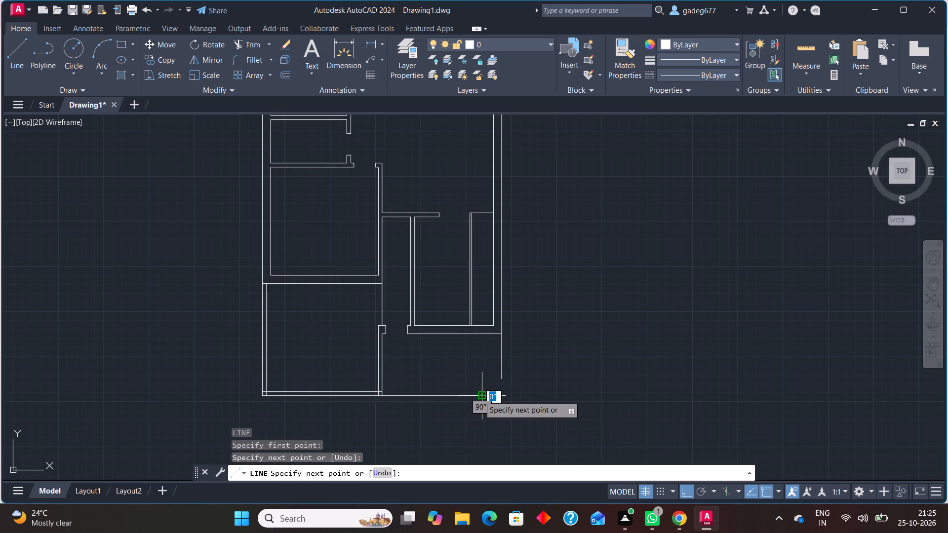
key("Escape")
Fillet the new bottom horizontal line and the exterior vertical line into a closed corner.
left_click(244, 62)
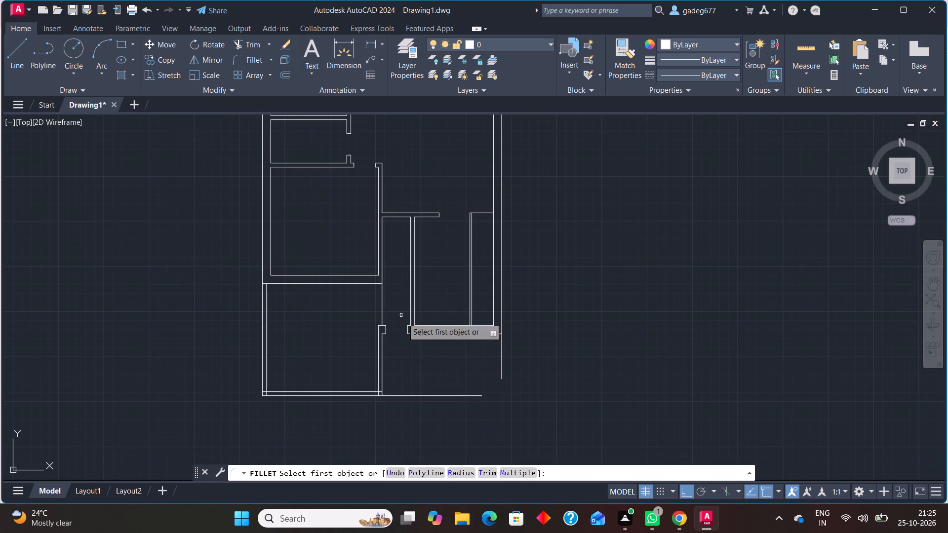
left_click(475, 396)
left_click(501, 369)
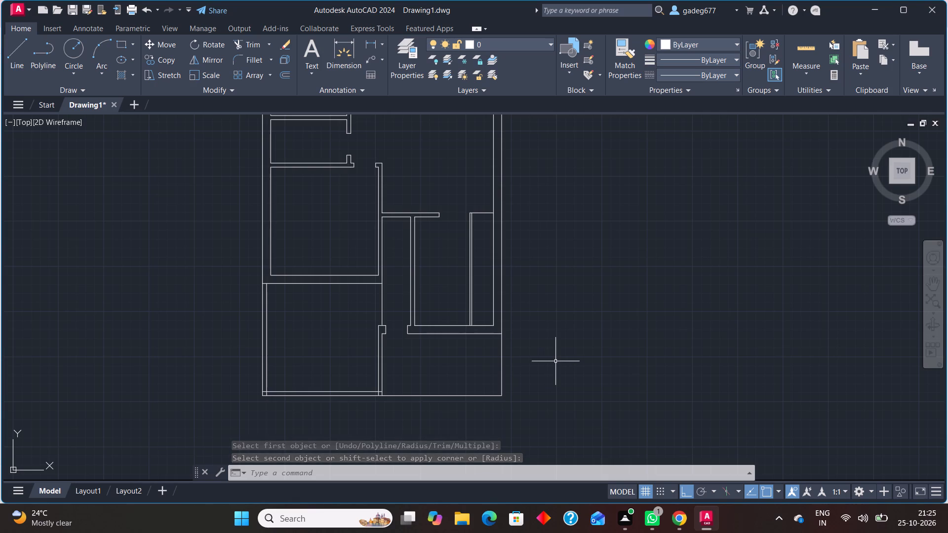
Draw a vertical line from the bottom-right room's lower wall line, aligned with its left wall's inner face, down past the new bottom line.
key("l")
key("Return")
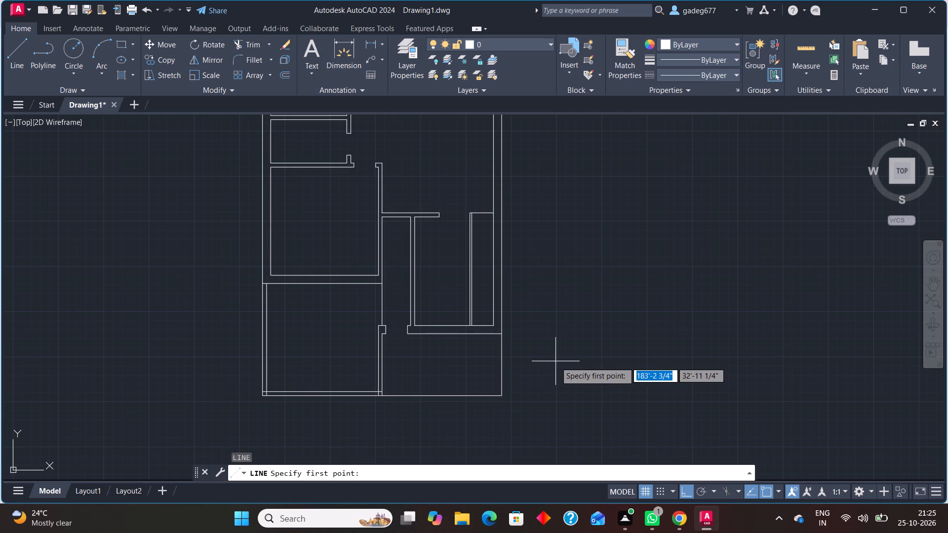
left_click(414, 333)
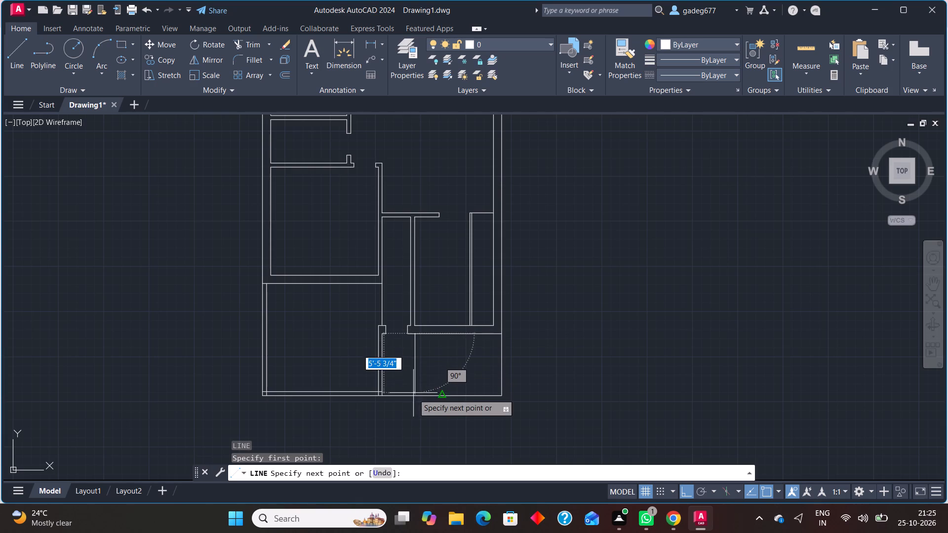
left_click(414, 408)
key("Escape")
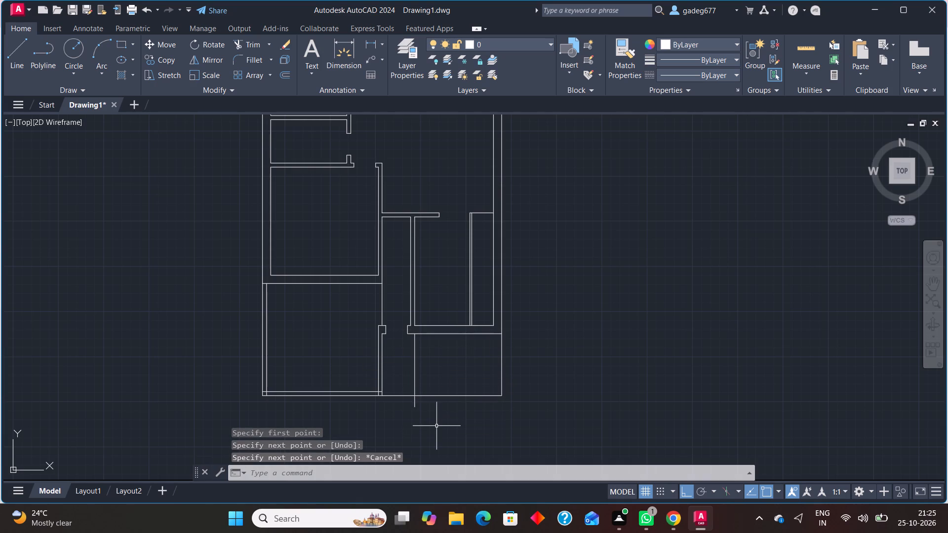
Trim the new vertical's overhang below the bottom line and the crossing line ends at the lower-left room's inner bottom-right corner.
type("tr")
key("Return")
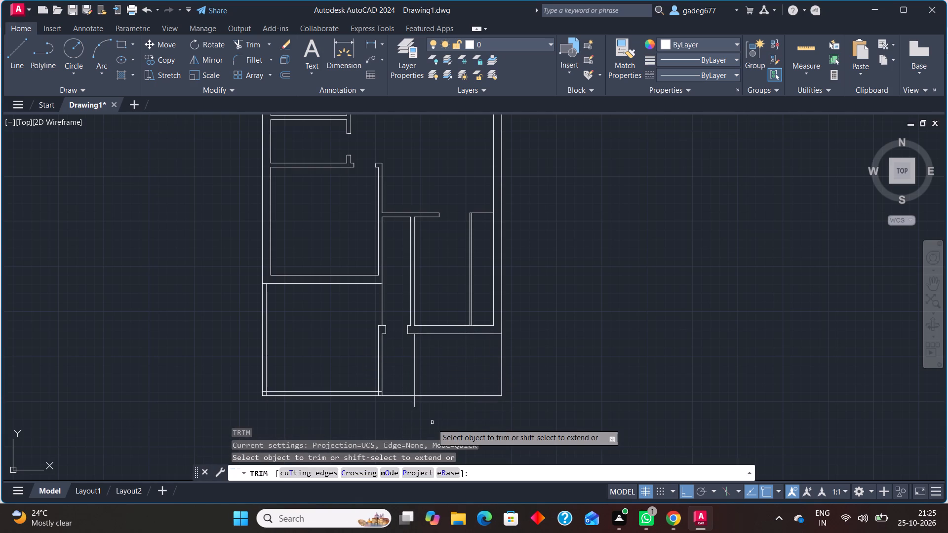
left_click(411, 405)
left_click(424, 404)
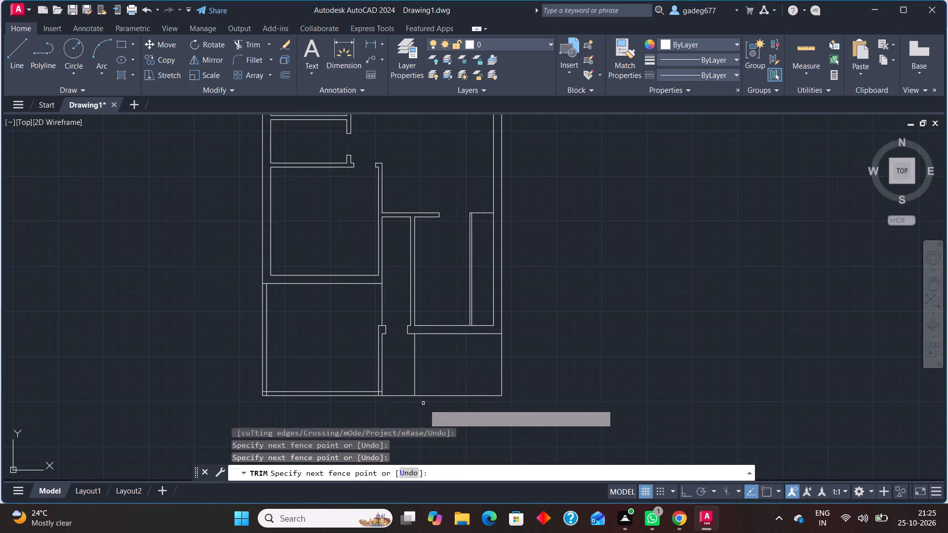
scroll(355, 395, "up", 2)
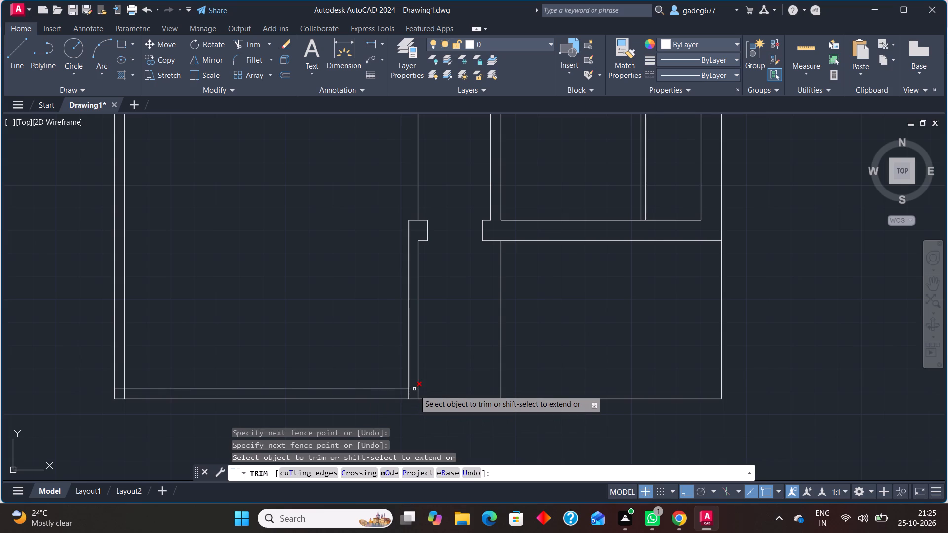
left_click(414, 390)
left_click(410, 394)
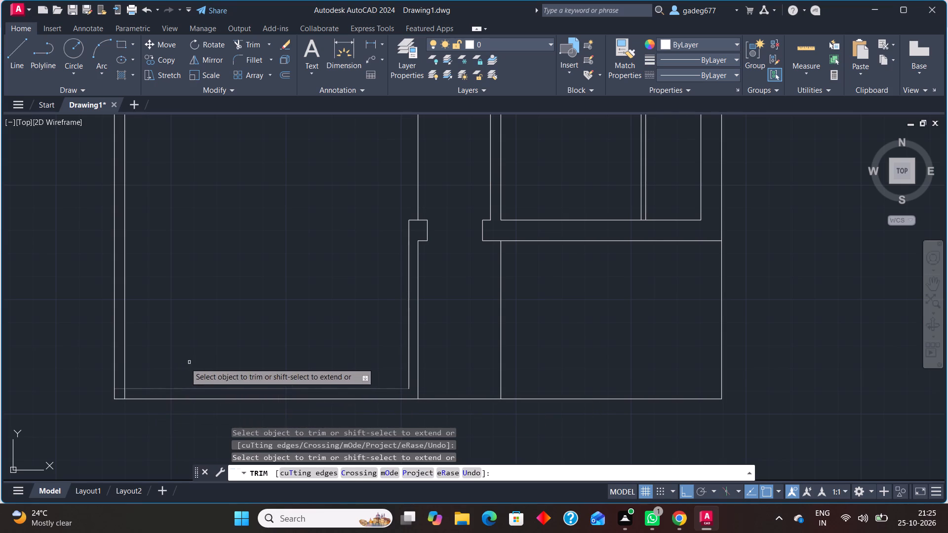
key("Escape")
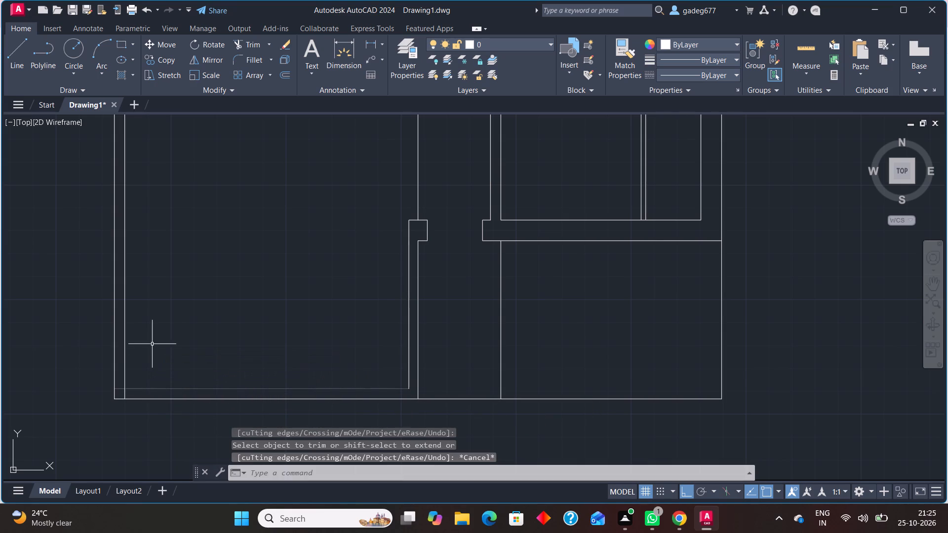
Draw a small stub at the new vertical's foot: a short line east, level with the room's inner bottom line, and down past the bottom line.
scroll(165, 328, "down", 1)
middle_click_drag(197, 282, 179, 411)
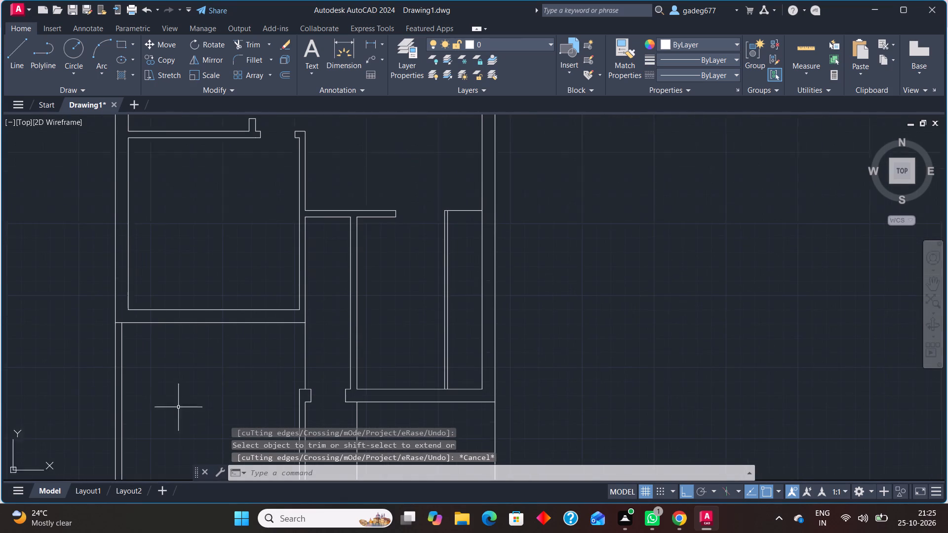
scroll(182, 353, "down", 1)
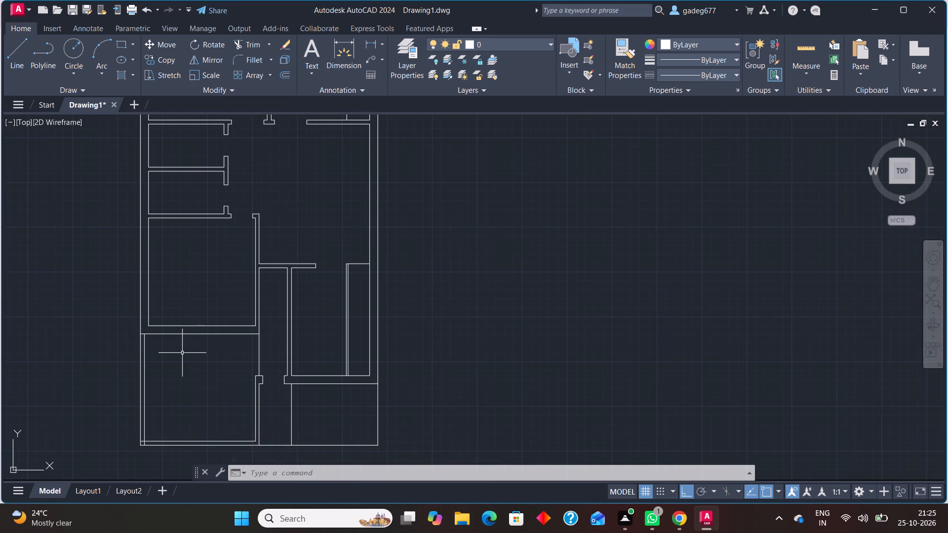
middle_click_drag(356, 422, 350, 351)
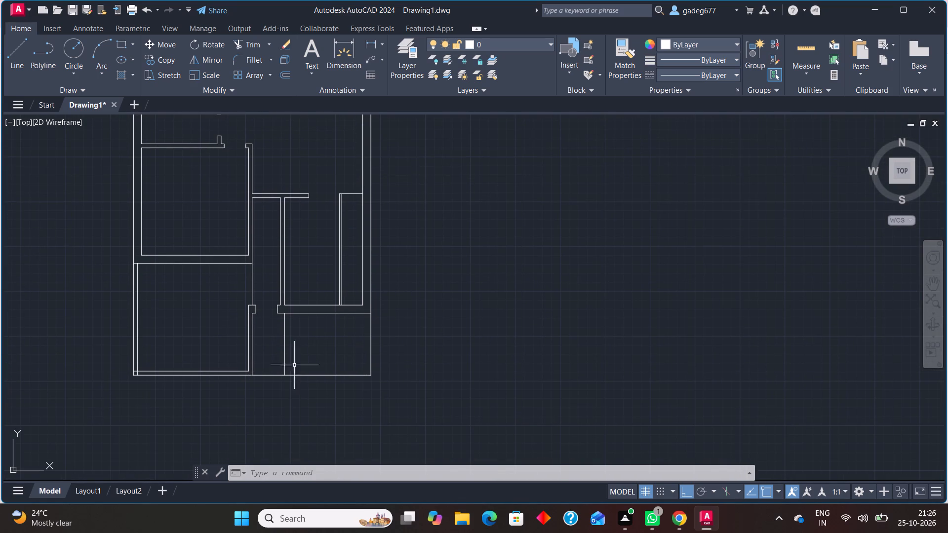
key("l")
key("Return")
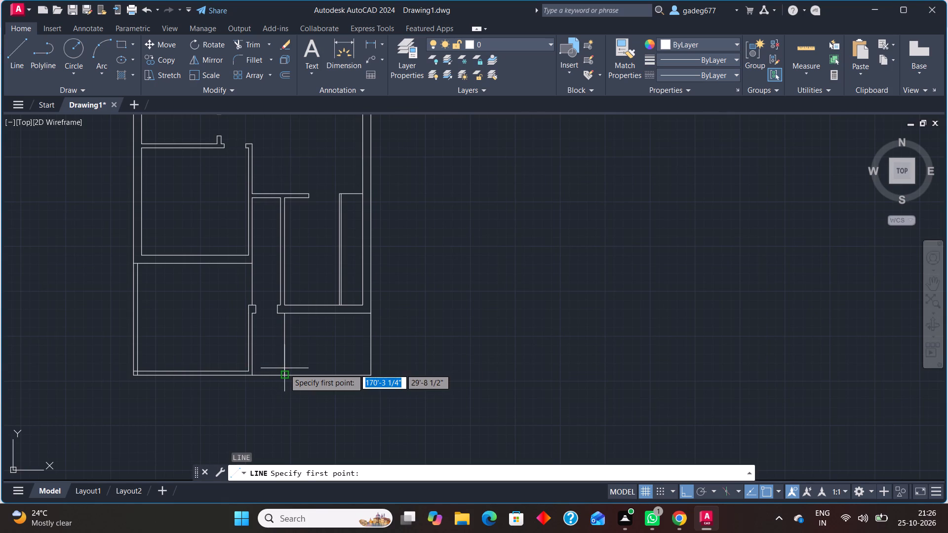
scroll(284, 369, "up", 2)
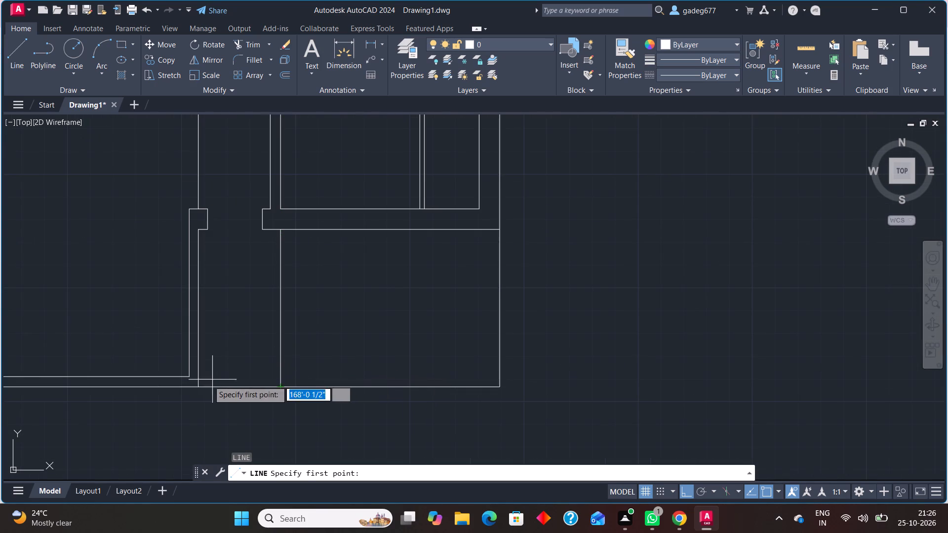
left_click(283, 374)
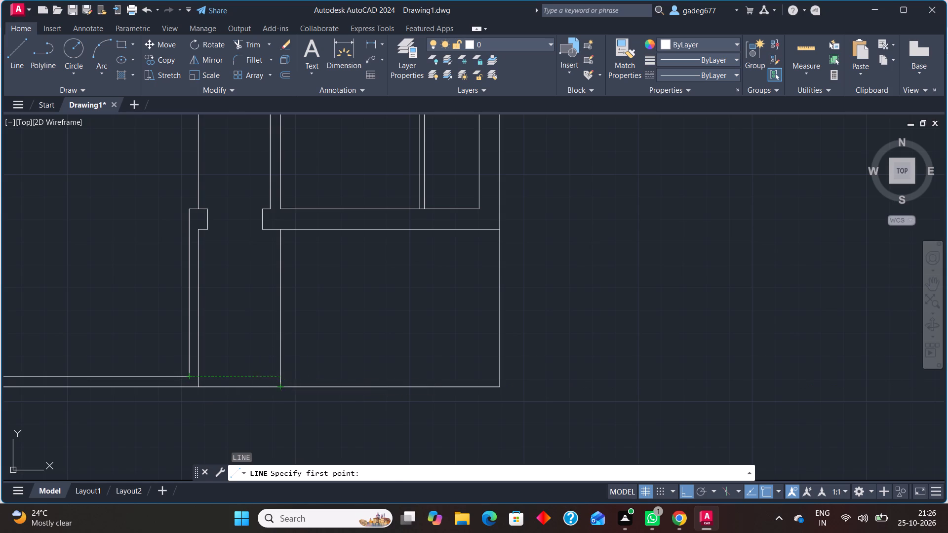
left_click(289, 375)
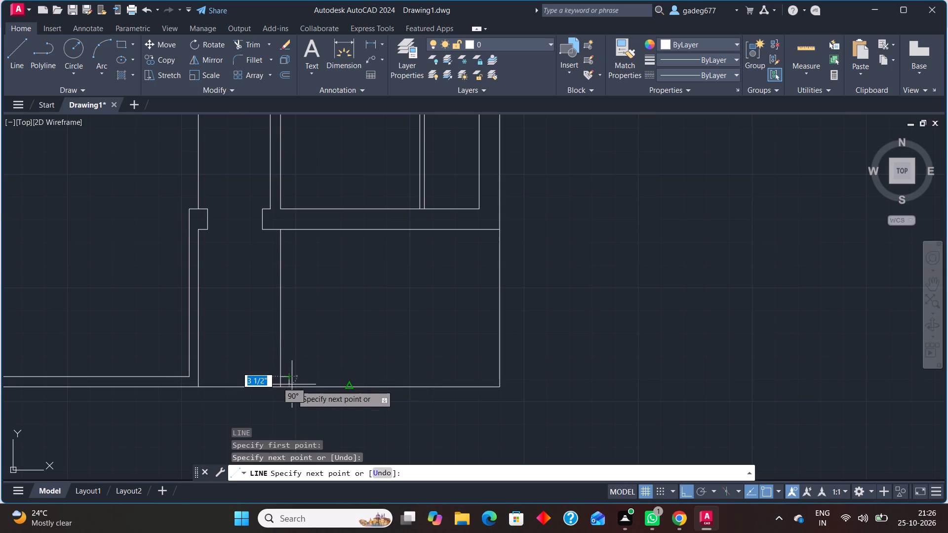
left_click(288, 397)
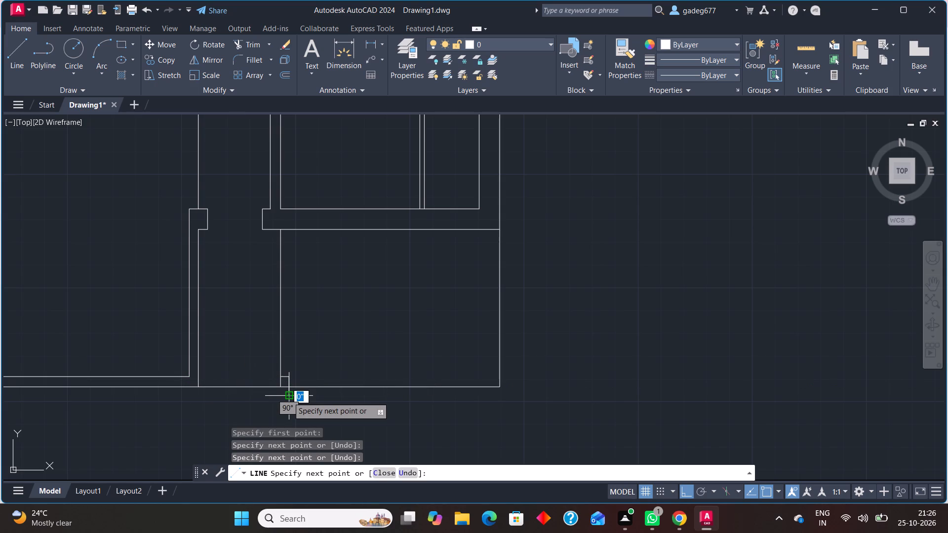
key("Escape")
Trim the part of the small stub's vertical line that overhangs the bottom line.
type("tr")
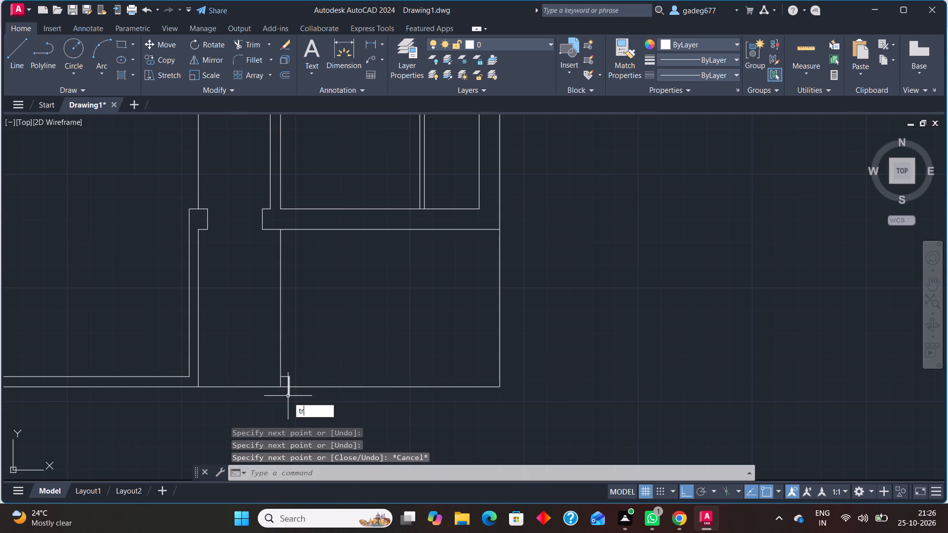
key("Return")
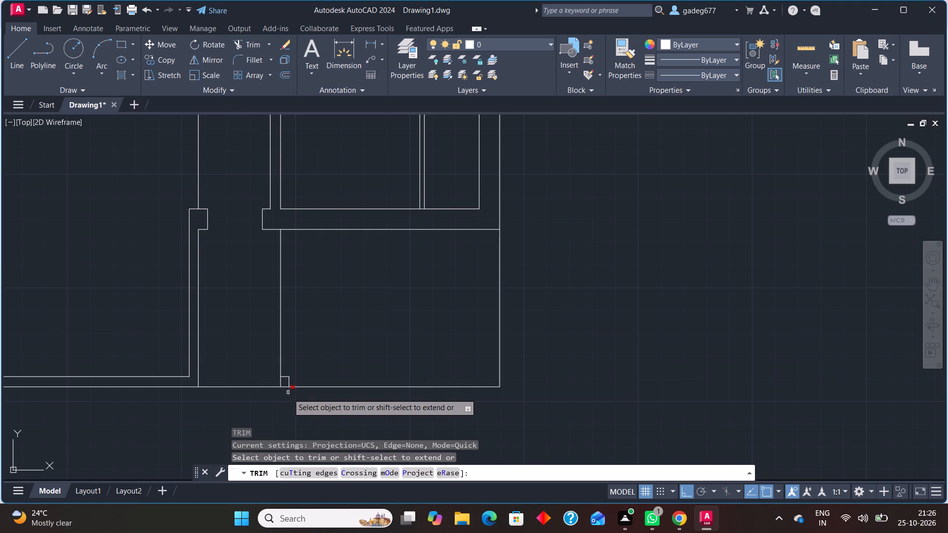
left_click(288, 393)
scroll(306, 343, "down", 1)
key("Escape")
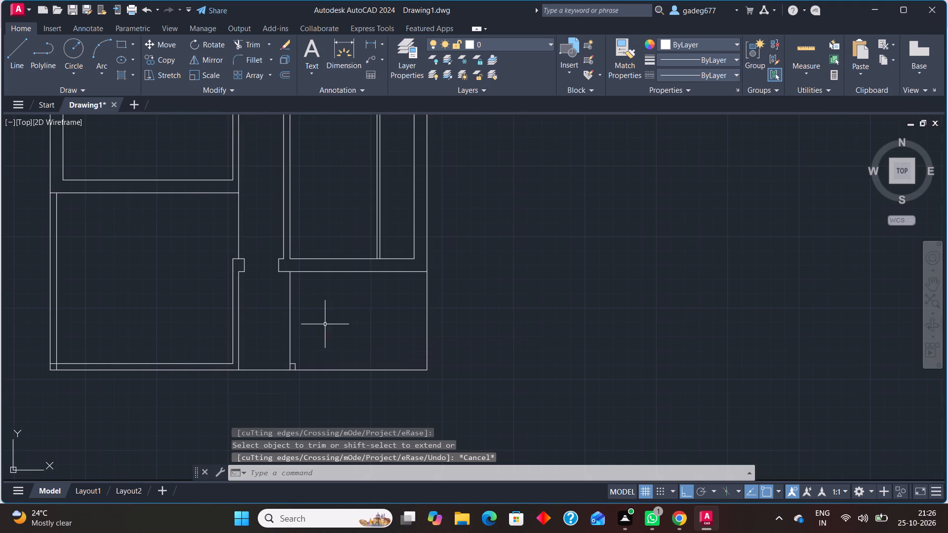
Look through the imperial and metric samples in the Architectural tool palette, and close the tool palettes.
middle_click_drag(342, 325, 345, 419)
scroll(324, 249, "down", 2)
middle_click_drag(326, 251, 339, 308)
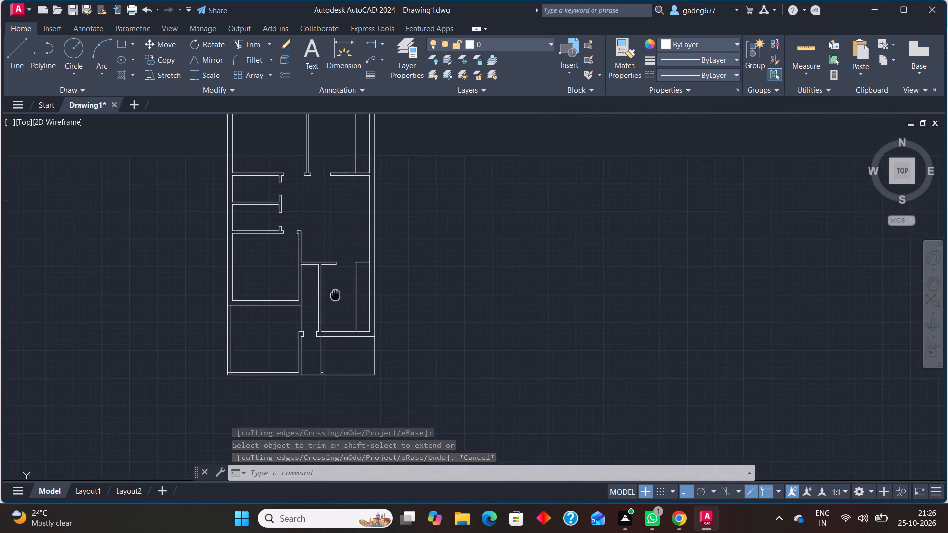
middle_click_drag(339, 308, 342, 322)
middle_click_drag(319, 271, 323, 337)
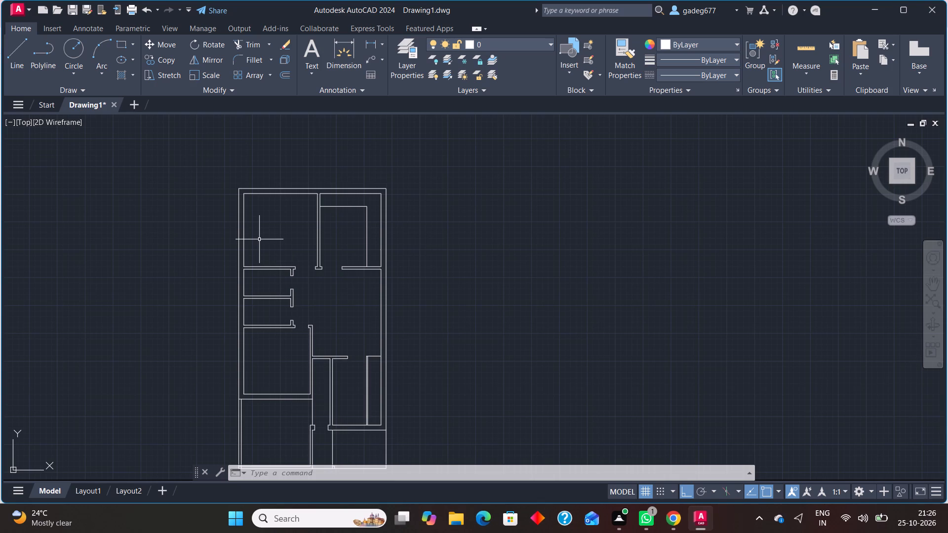
key("ctrl+3")
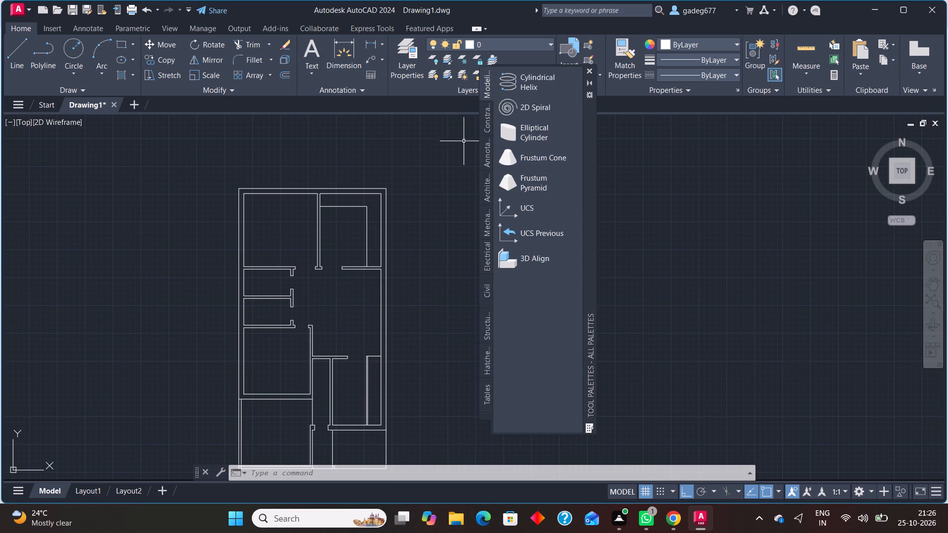
left_click(483, 188)
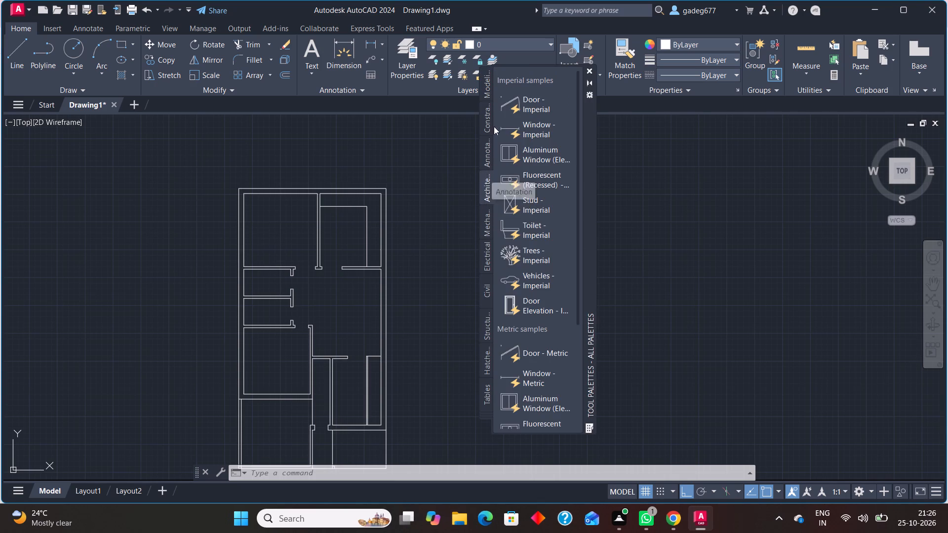
scroll(519, 232, "down", 1)
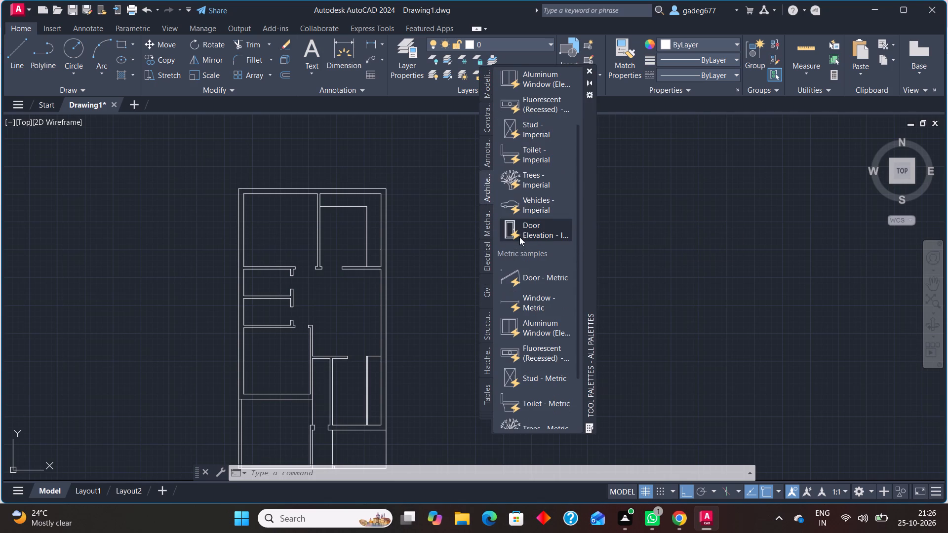
scroll(537, 322, "up", 3)
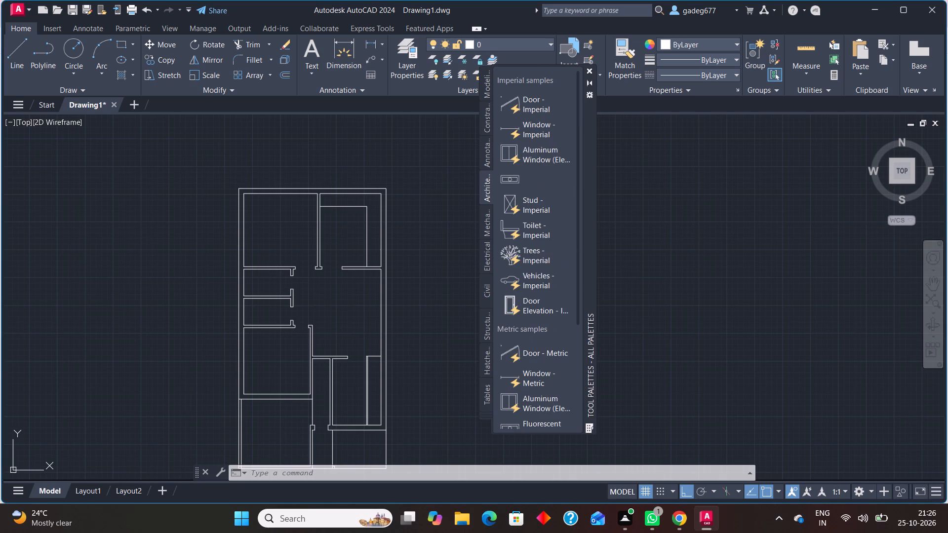
left_click(589, 73)
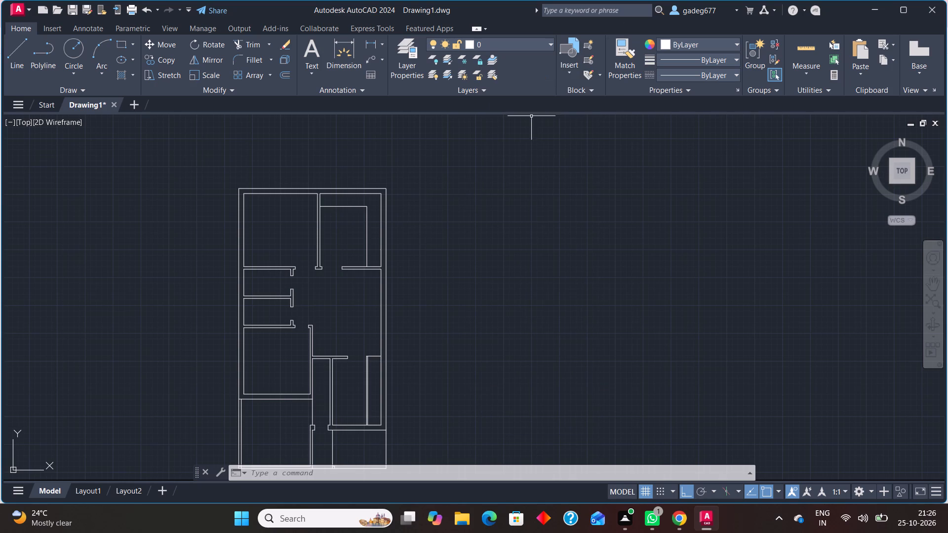
Open DesignCenter and browse to the AutoCAD 2024 folder under Program Files, Autodesk.
key("ctrl+2")
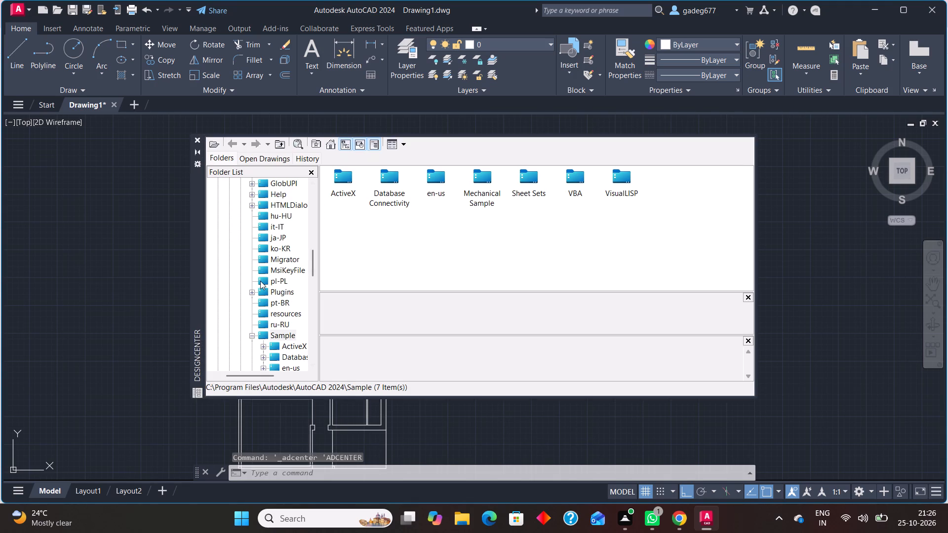
scroll(260, 281, "up", 10)
left_click(275, 215)
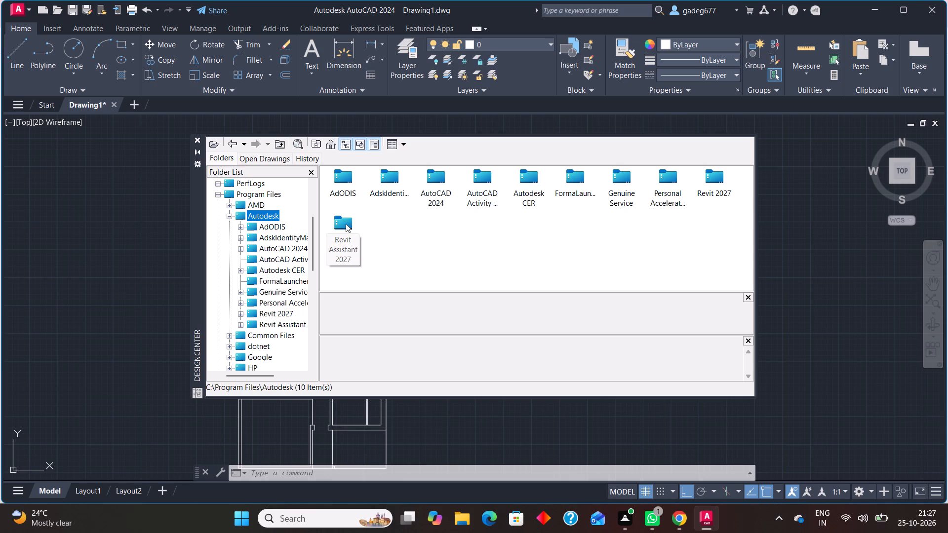
left_click(289, 244)
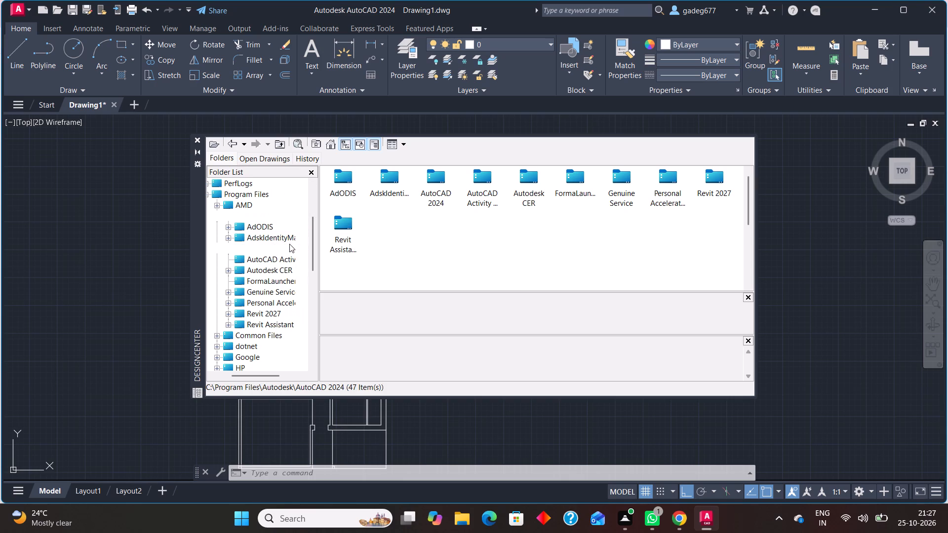
scroll(348, 212, "down", 1)
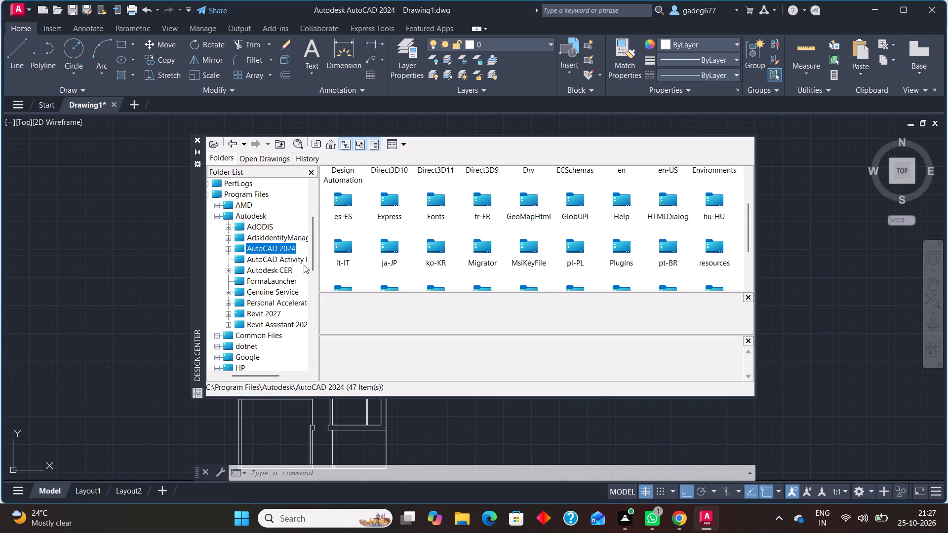
Check the Common Files folder and the rest of the DesignCenter folder tree for the block library.
left_click(268, 334)
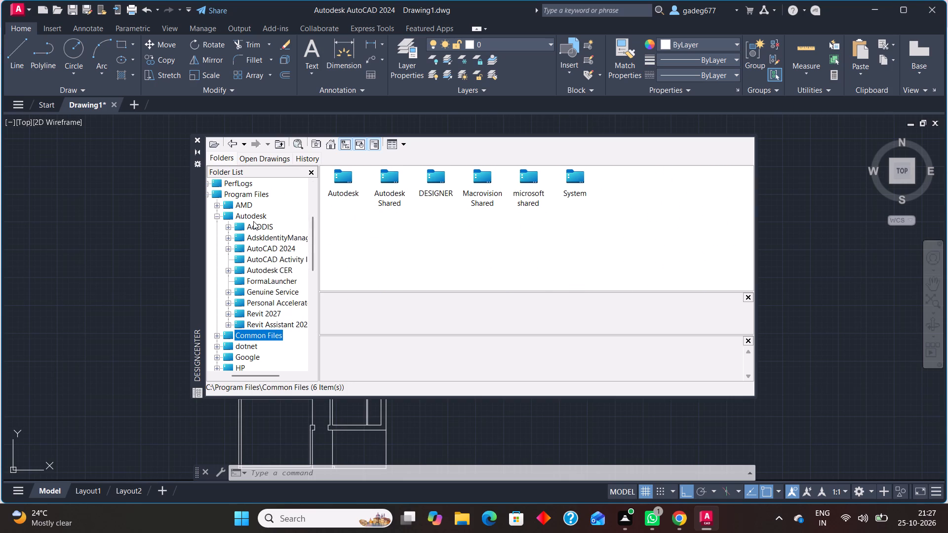
scroll(264, 279, "down", 2)
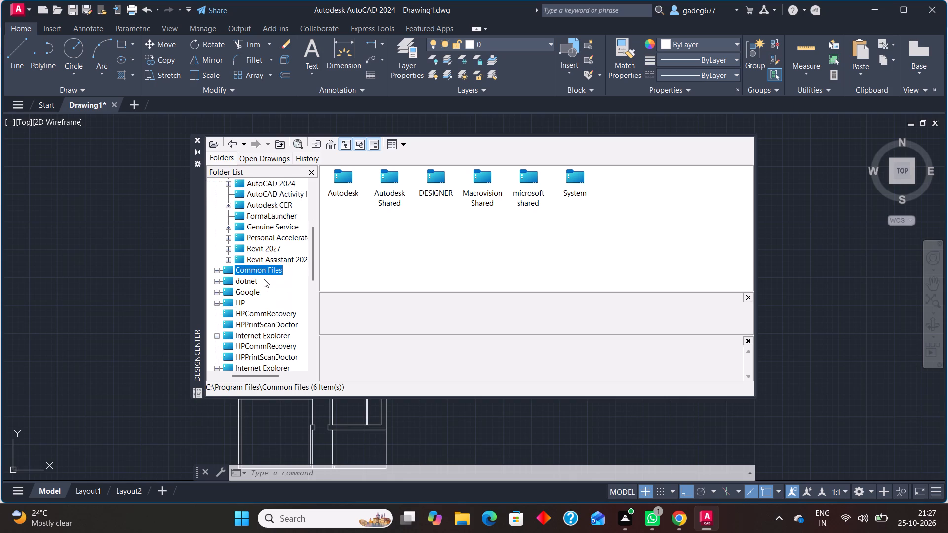
scroll(263, 279, "up", 7)
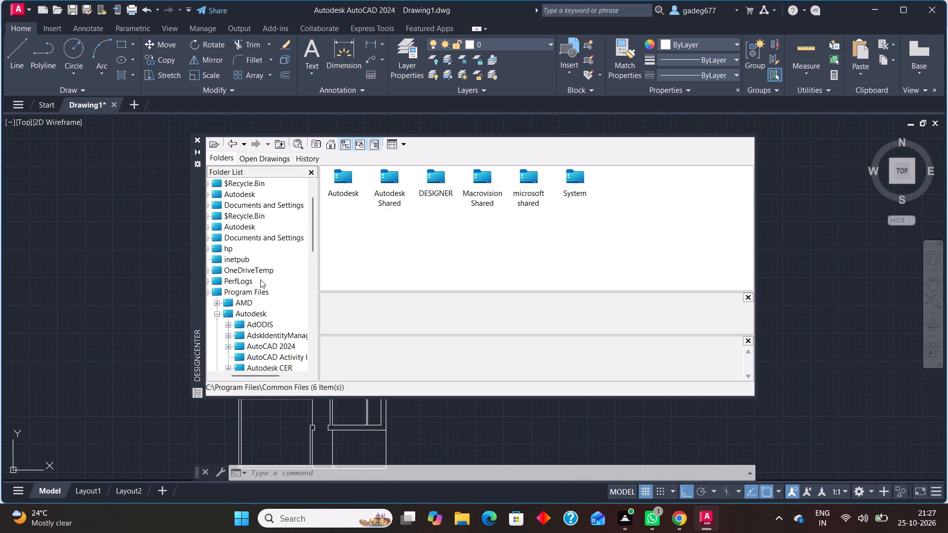
scroll(260, 279, "up", 3)
scroll(252, 256, "down", 5)
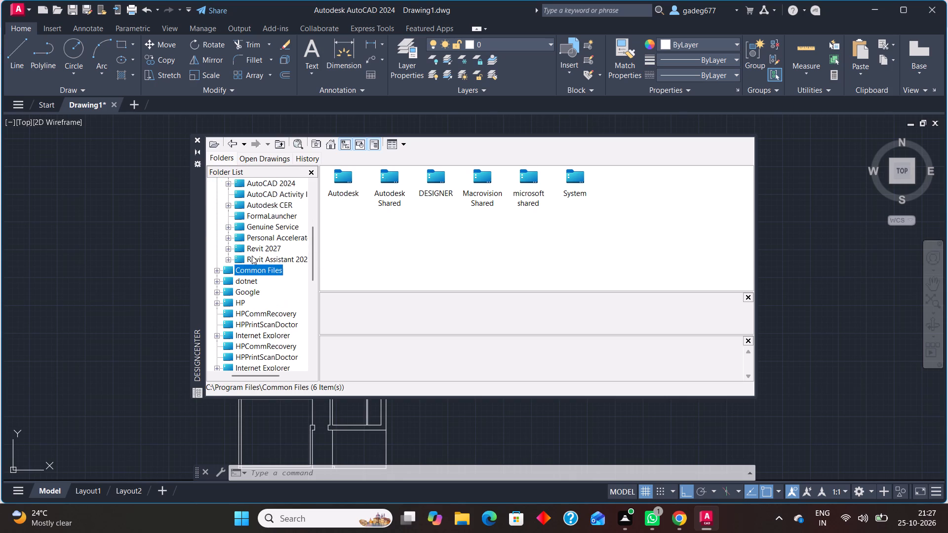
scroll(252, 256, "down", 9)
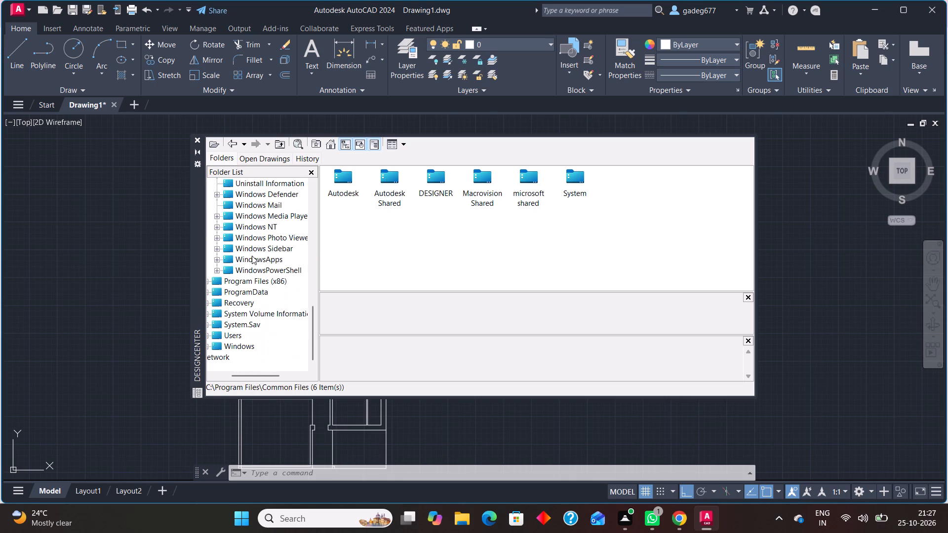
scroll(252, 256, "down", 2)
scroll(252, 256, "up", 15)
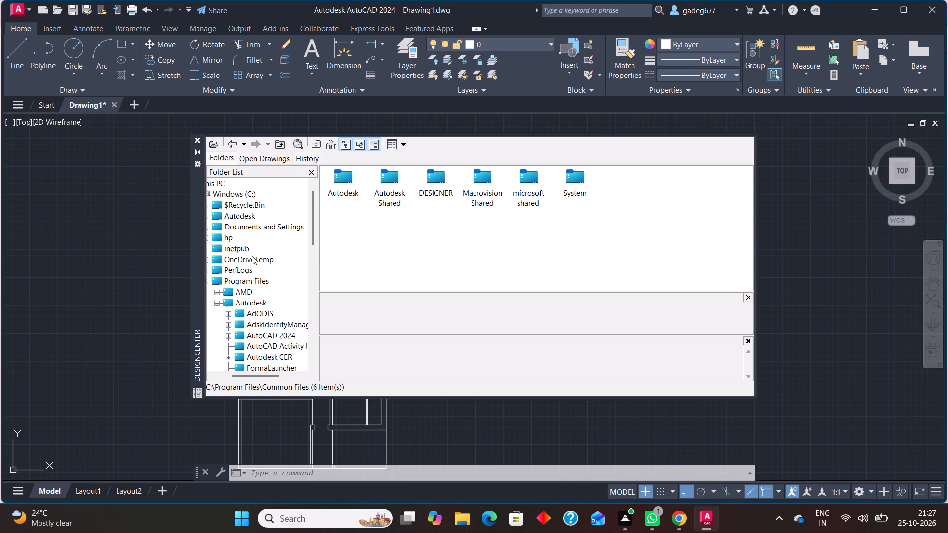
scroll(252, 256, "up", 1)
scroll(256, 272, "down", 1)
Open the Blocks collection of 01-01-cad-blocks-net-beds.dwg from the BLOCKS folder inside AutoCAD 2024.
double_click(282, 314)
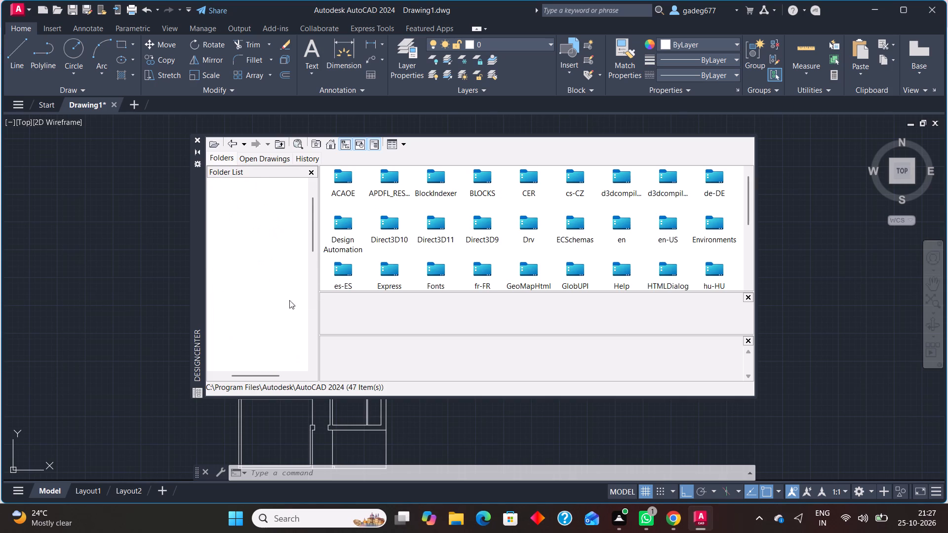
double_click(280, 227)
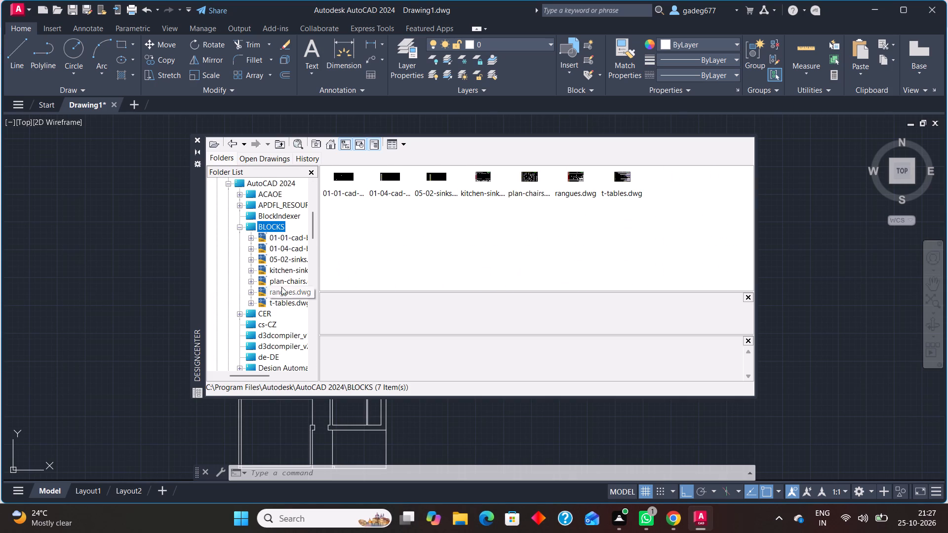
left_click(284, 240)
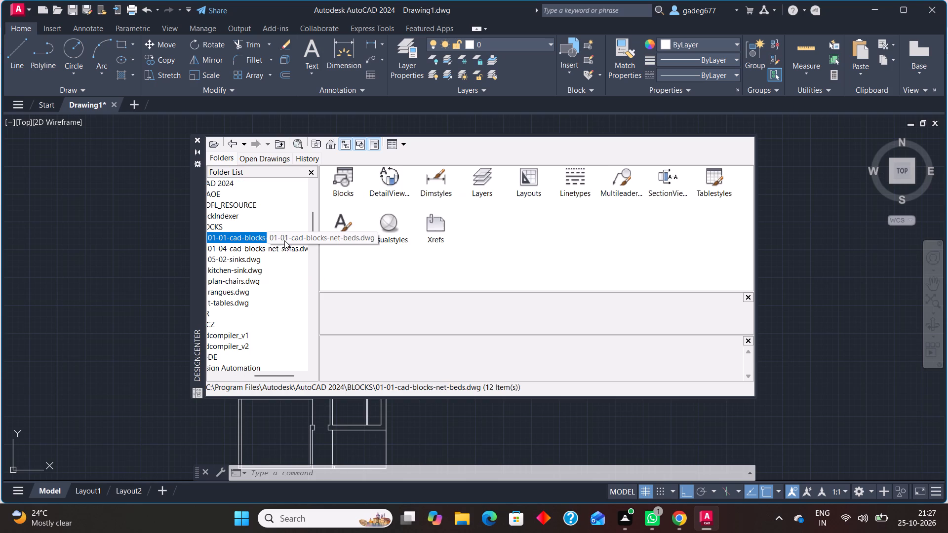
double_click(349, 182)
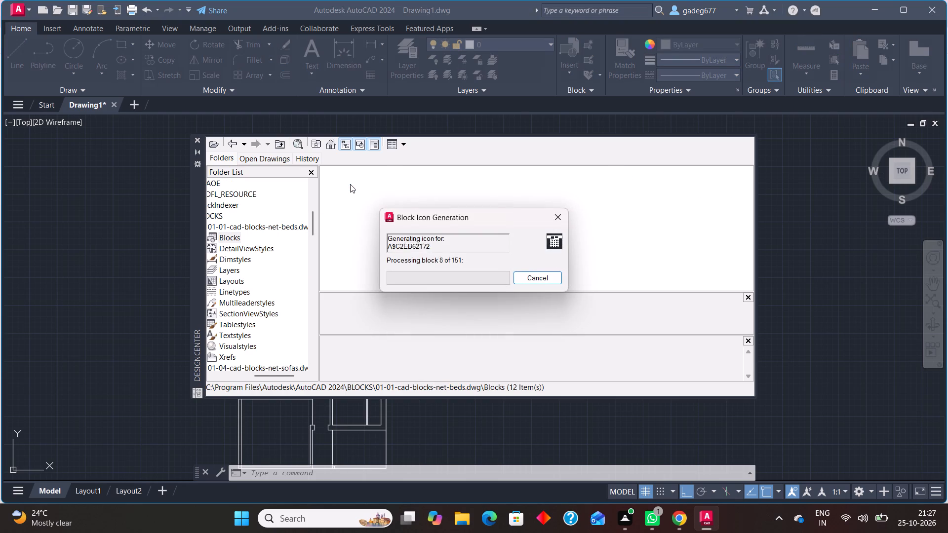
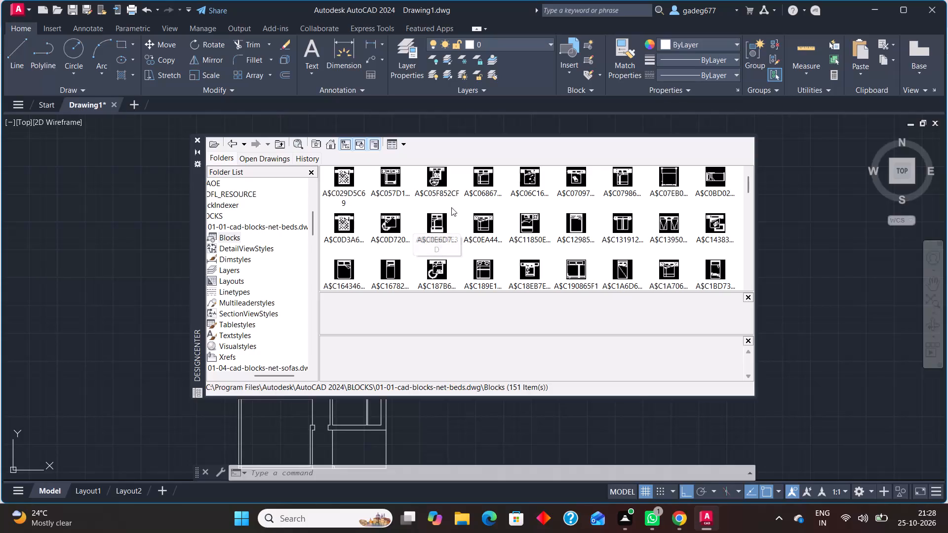
Look through the bed blocks in the beds drawing, previewing several double-bed designs.
left_click(389, 185)
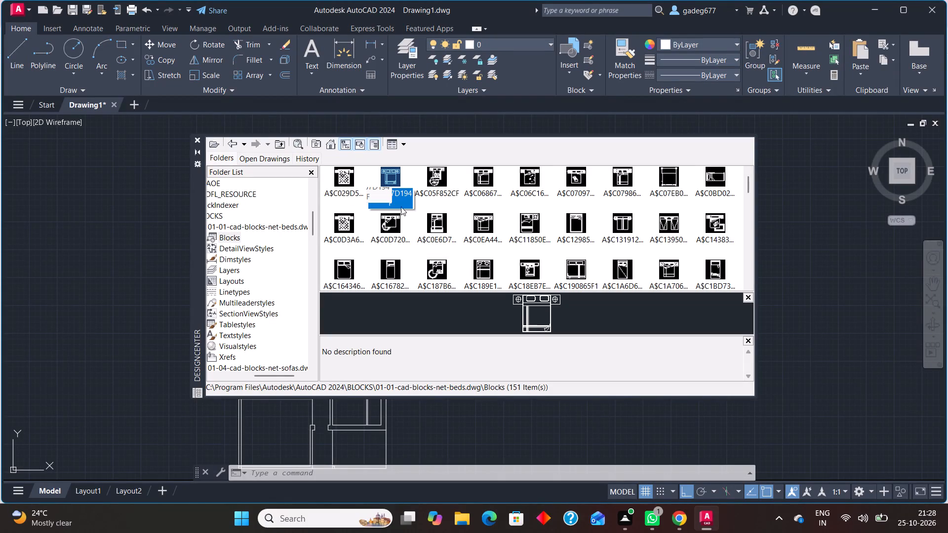
scroll(405, 217, "down", 2)
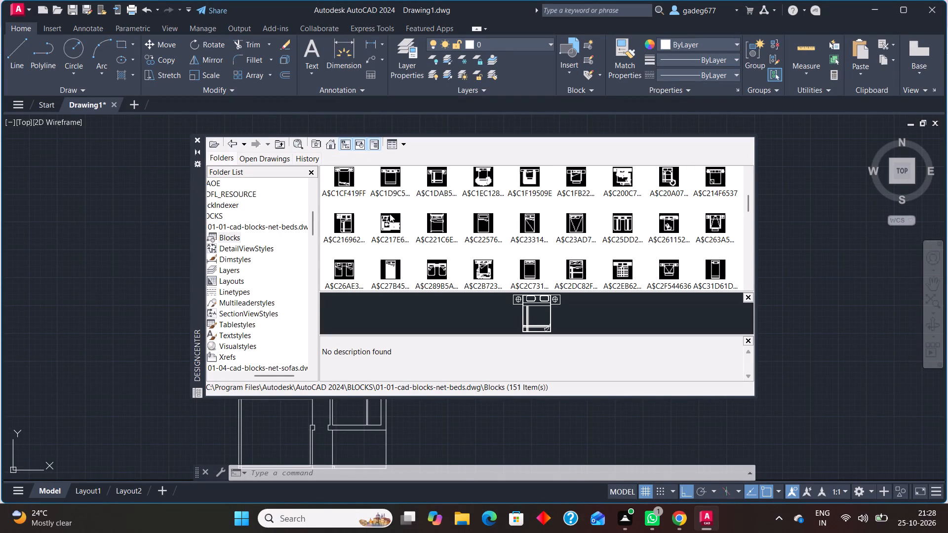
left_click(395, 187)
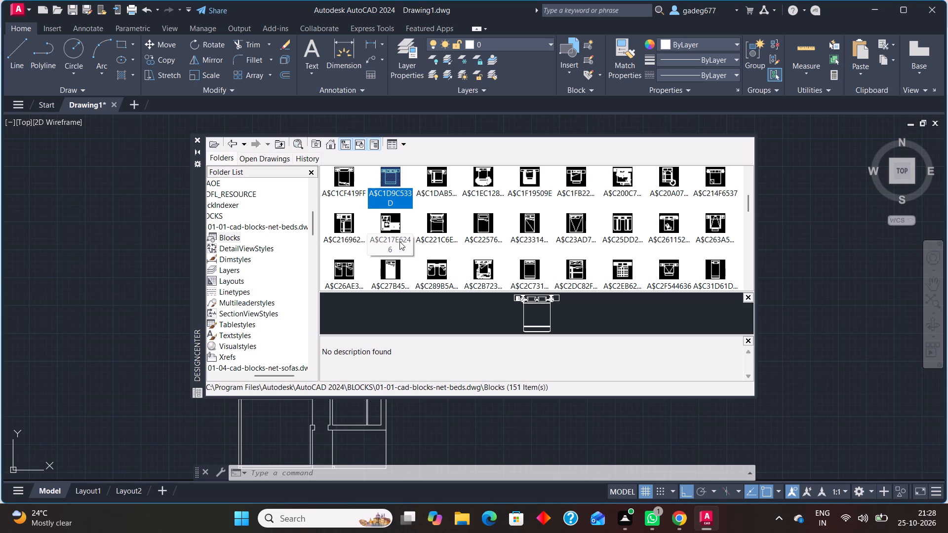
scroll(395, 237, "down", 1)
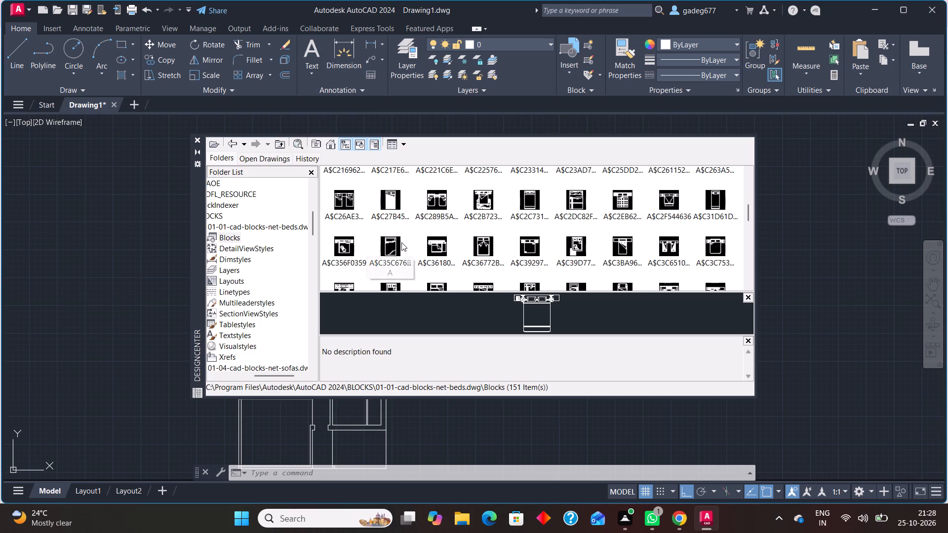
scroll(401, 242, "down", 1)
left_click(434, 226)
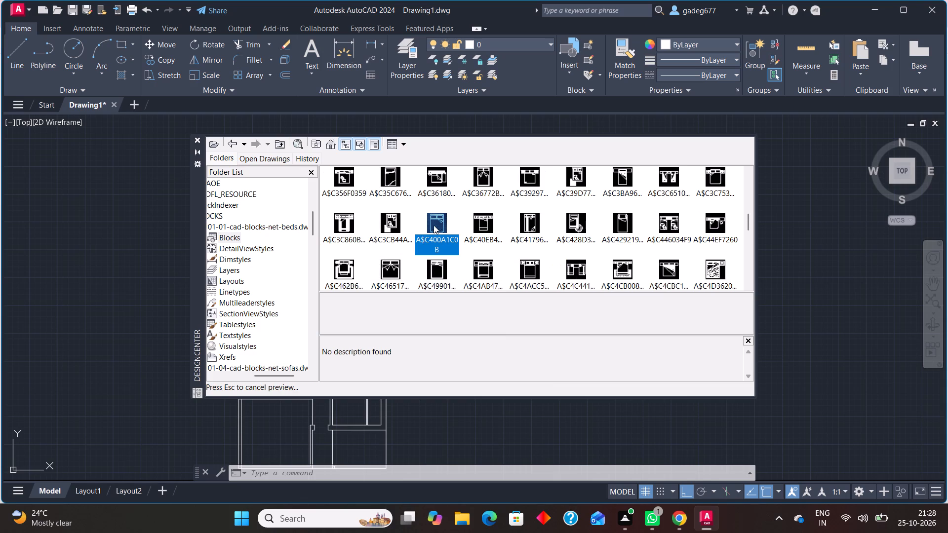
left_click(391, 223)
scroll(404, 227, "down", 1)
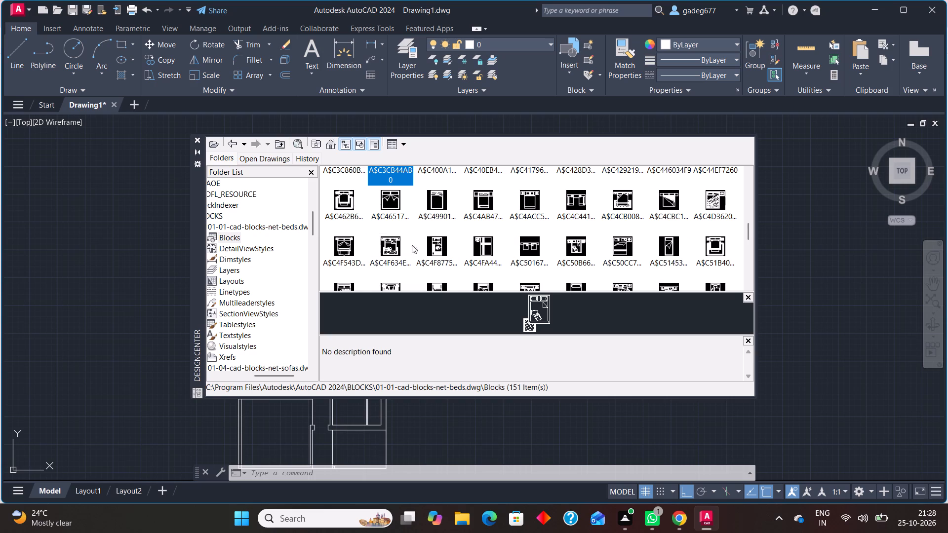
scroll(409, 264, "down", 1)
Insert the A$C5C1F5B49 double-bed block with two nightstands at scale 1 and rotation 0, in the empty space beside the floor plan.
left_click(394, 267)
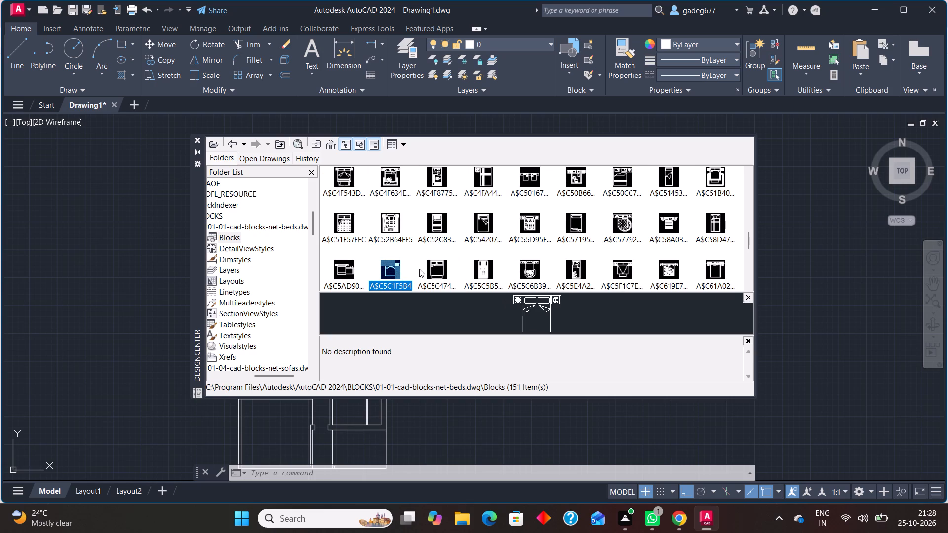
double_click(391, 267)
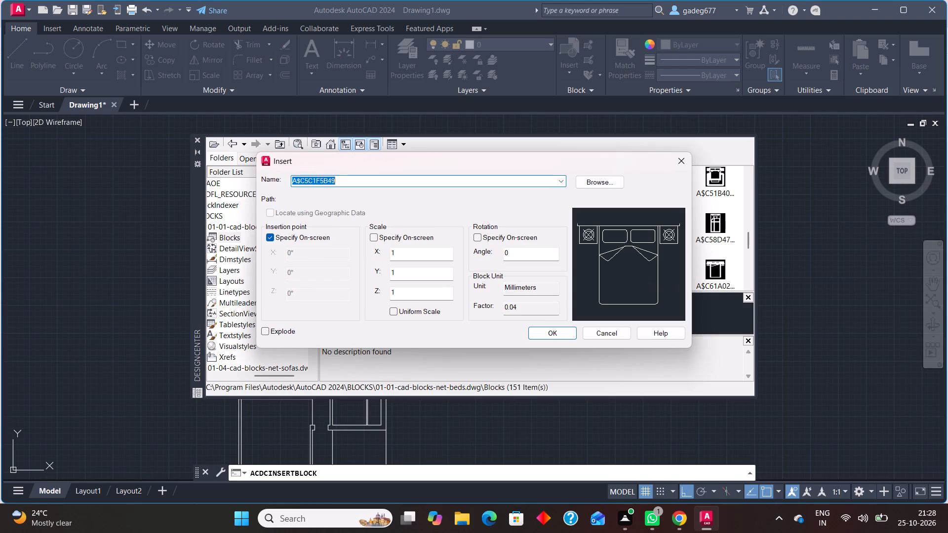
left_click(547, 331)
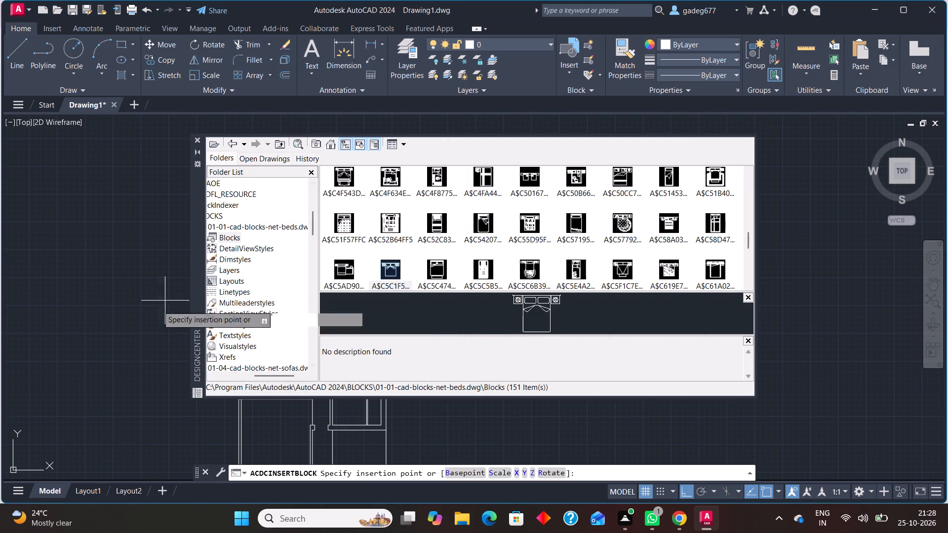
left_click(126, 272)
Scale the tiny inserted bed block up about its insertion point, picking a scale distance of about 7'-0".
left_click(115, 263)
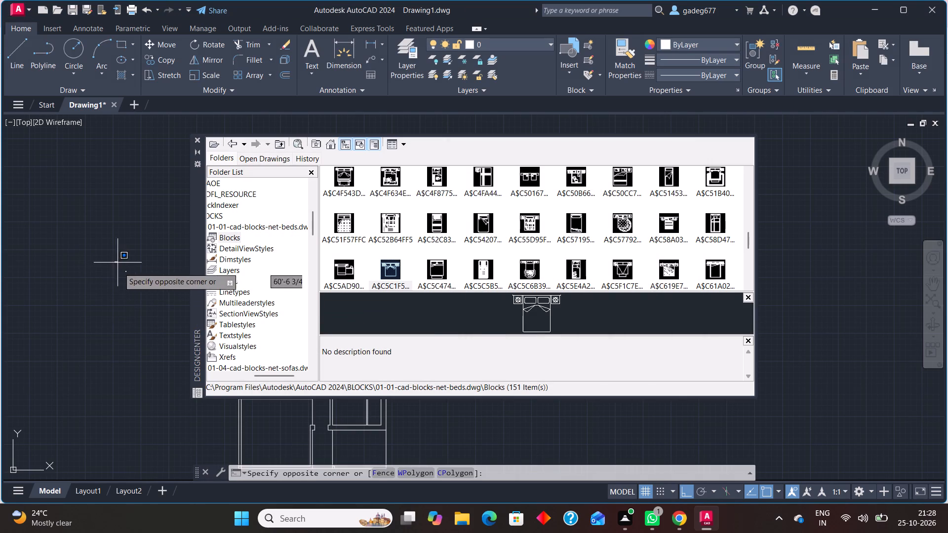
left_click(145, 283)
type("sc")
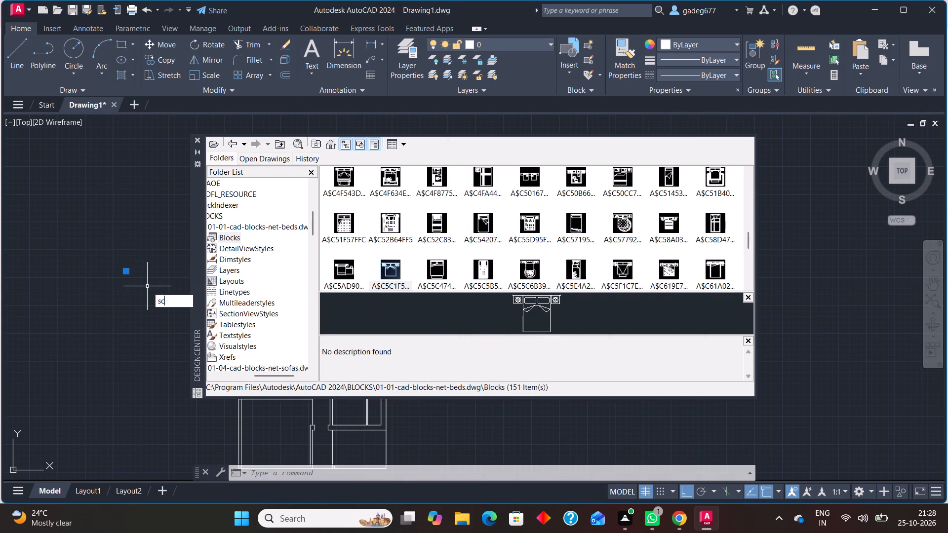
key("Return")
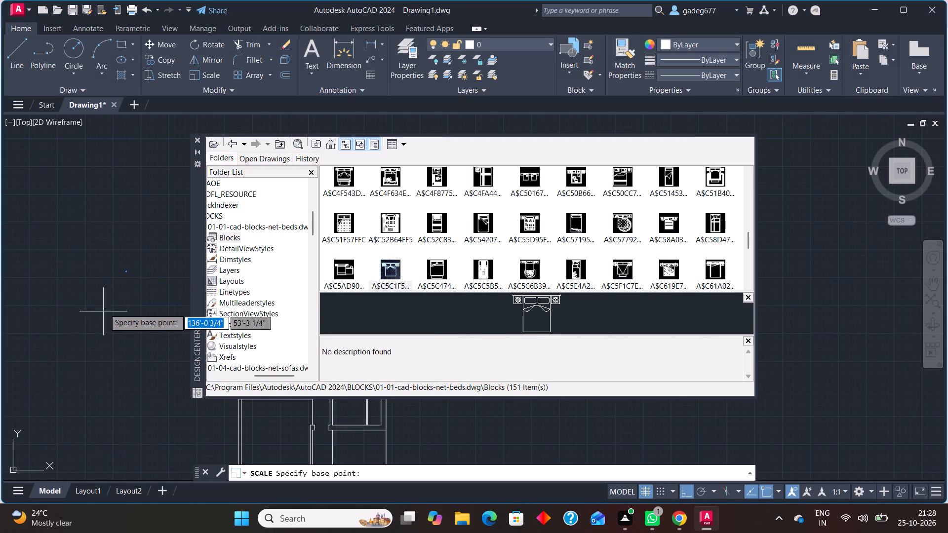
left_click(128, 268)
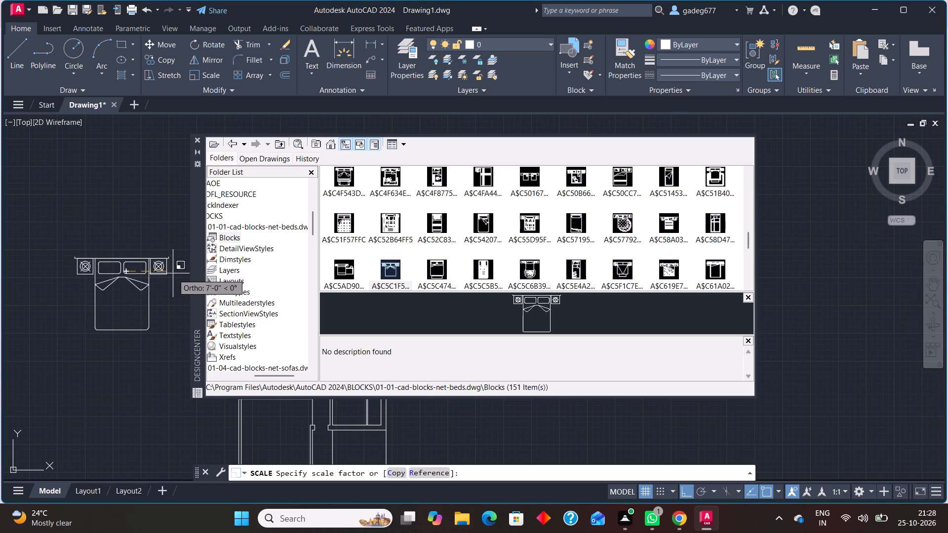
left_click(173, 274)
Rotate the bed block 90° about the midpoint of its headboard.
left_click(145, 270)
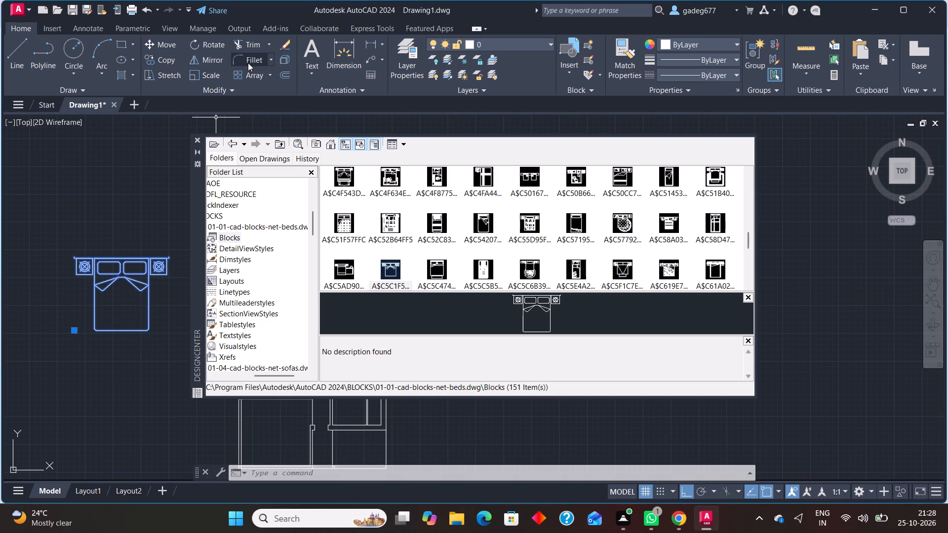
left_click(207, 42)
left_click(120, 258)
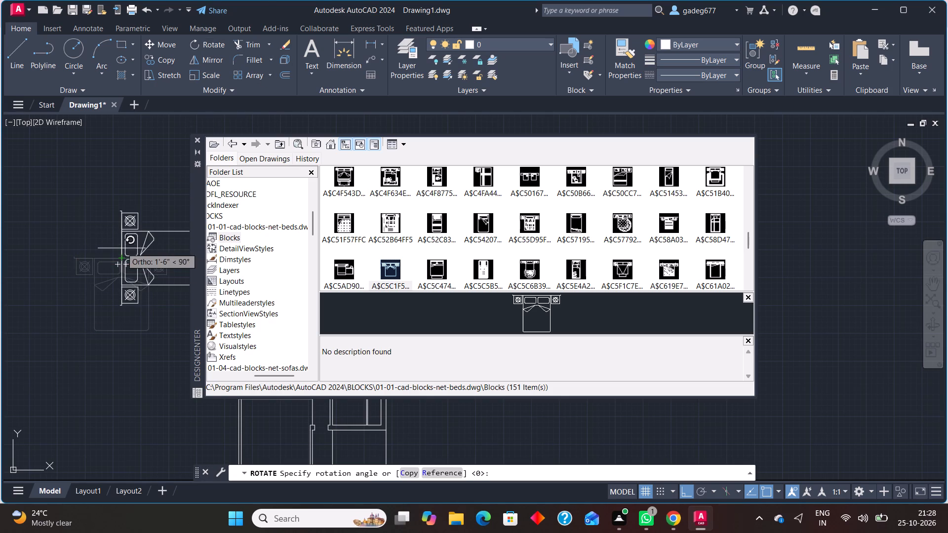
left_click(127, 233)
Move the bed by its headboard midpoint onto the inner face of the upper-left bedroom's outer wall, with Ortho off.
scroll(112, 299, "down", 2)
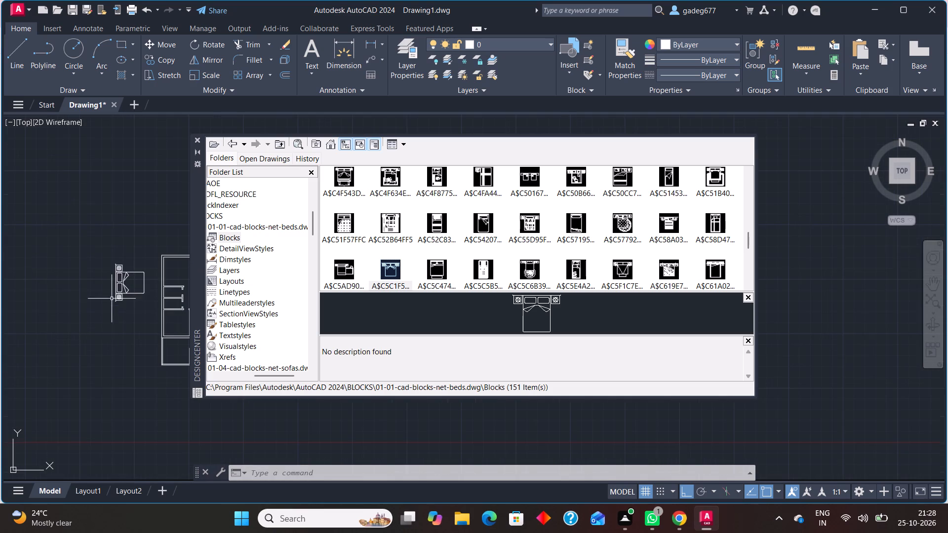
middle_click_drag(117, 333, 43, 344)
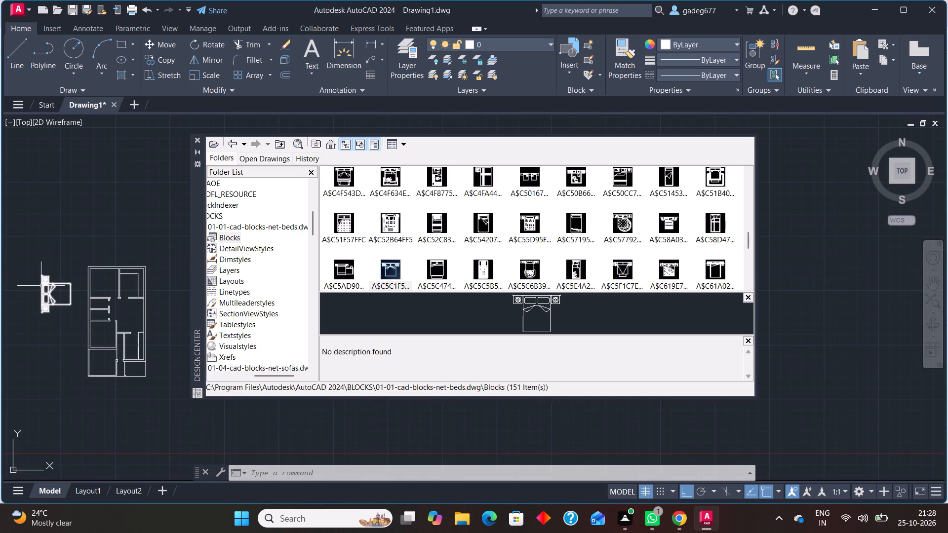
scroll(41, 286, "up", 1)
left_click(44, 283)
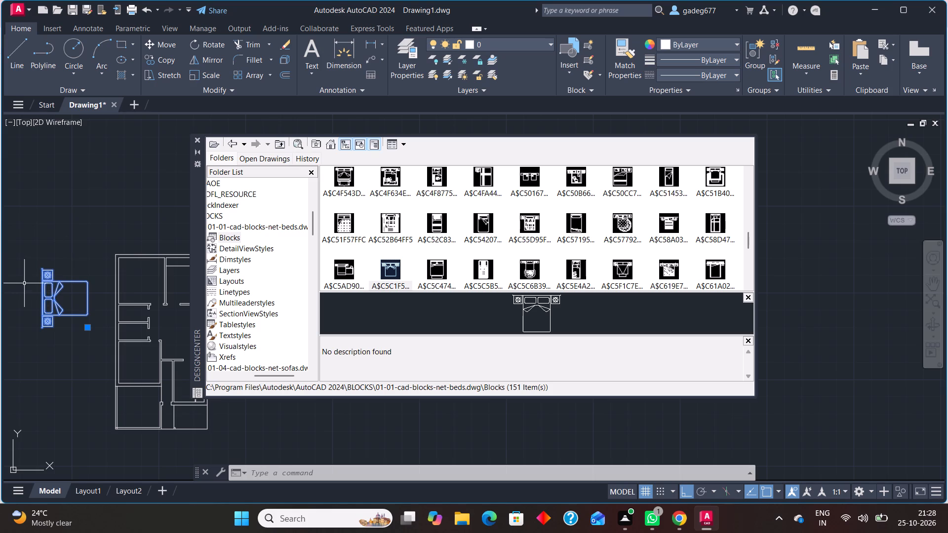
left_click(152, 46)
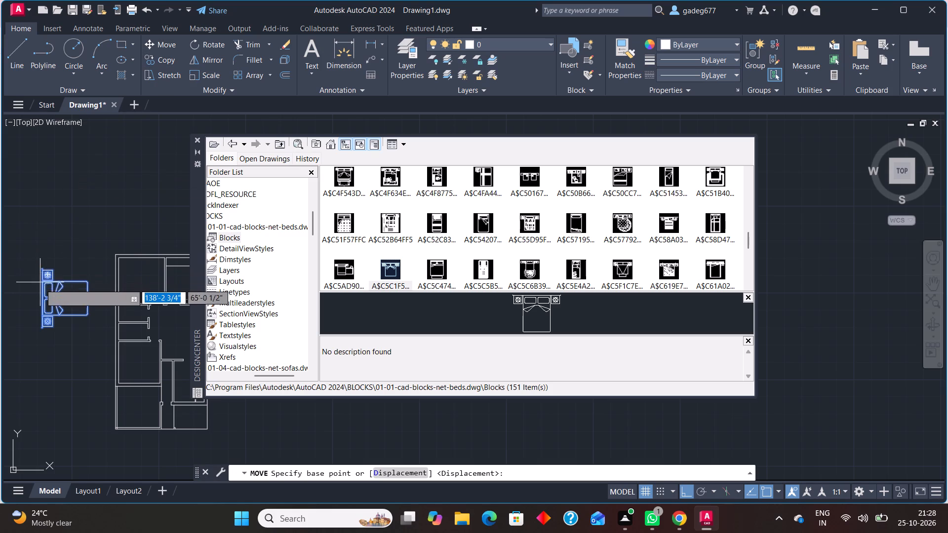
left_click(42, 300)
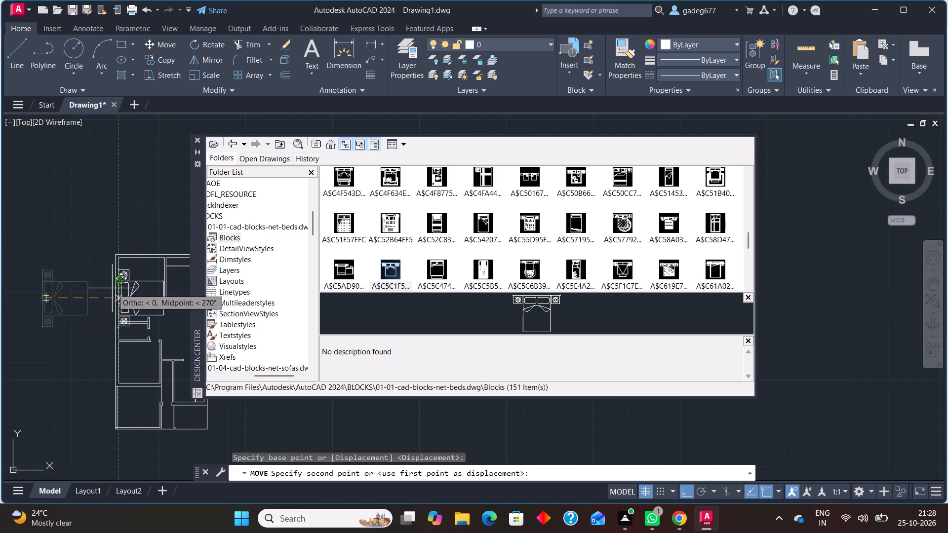
key("F8")
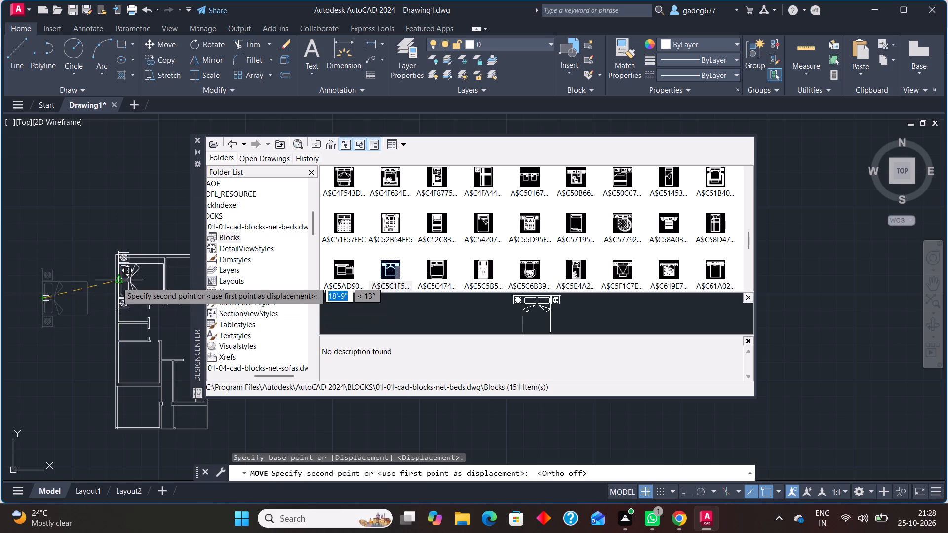
scroll(117, 287, "up", 3)
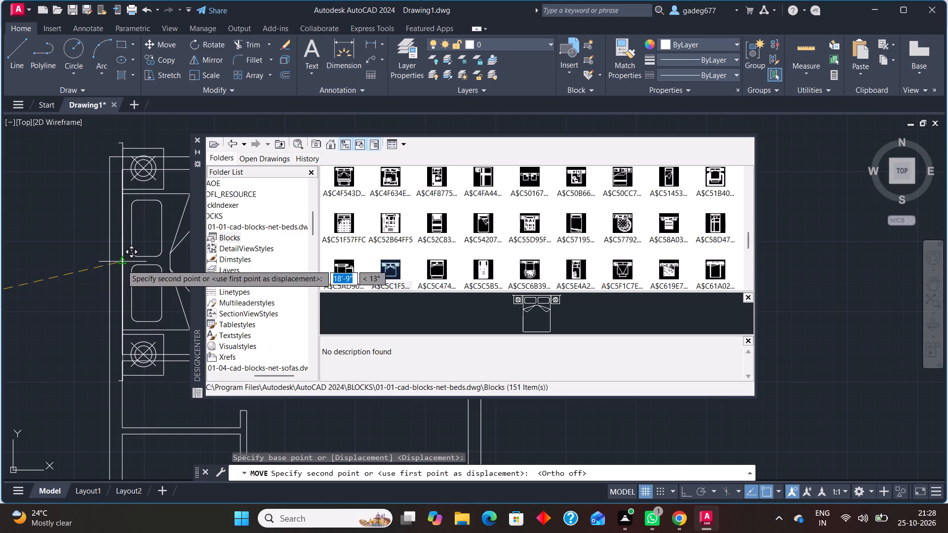
left_click(121, 265)
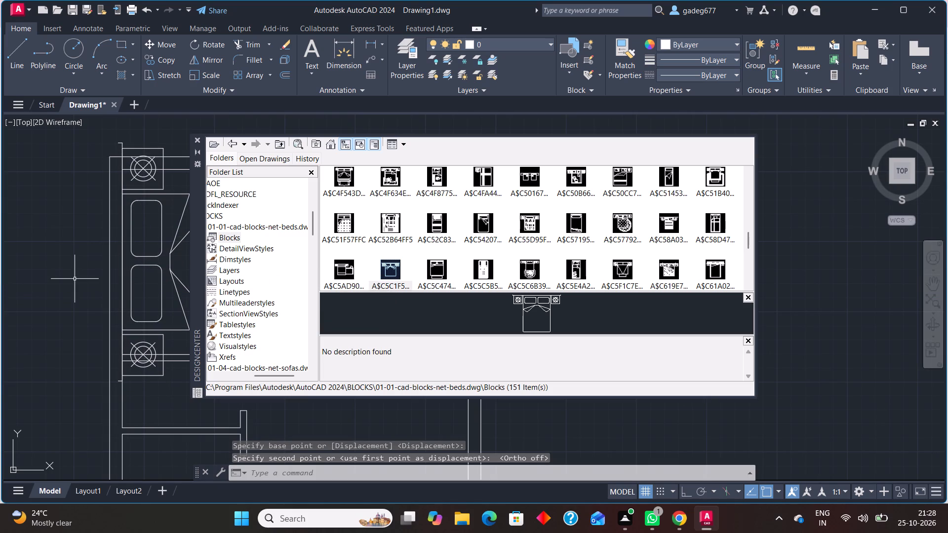
Scale the bed down about its headboard midpoint so it fits between the bedroom's upper and lower walls.
left_click(146, 255)
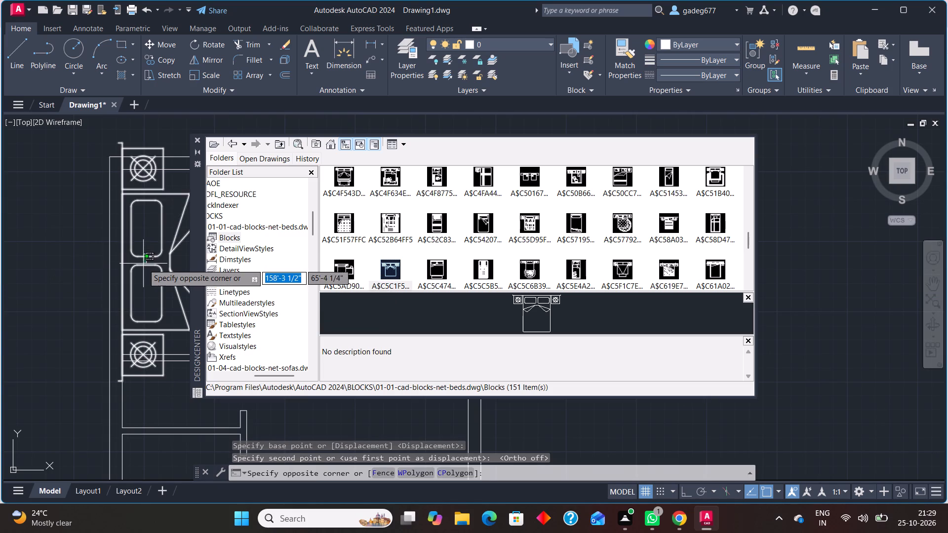
left_click(143, 264)
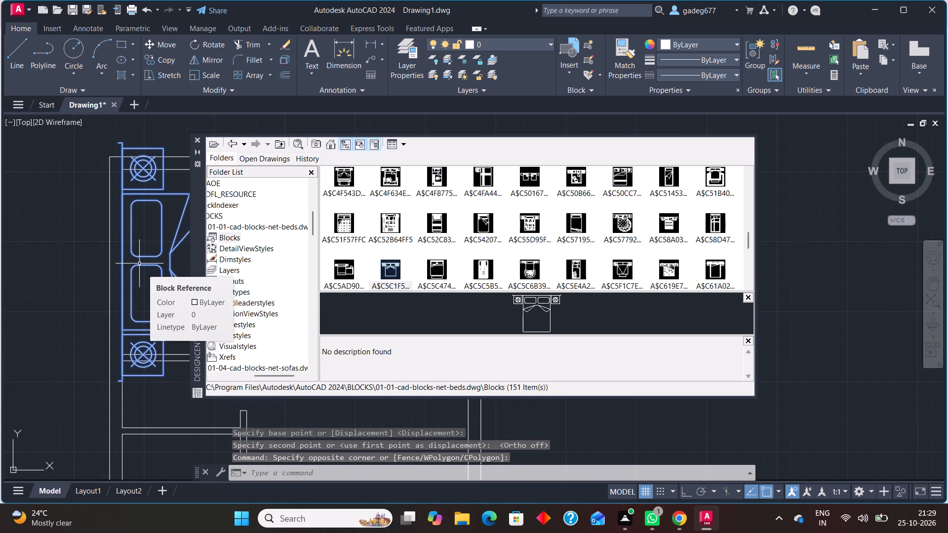
type("sc")
key("Return")
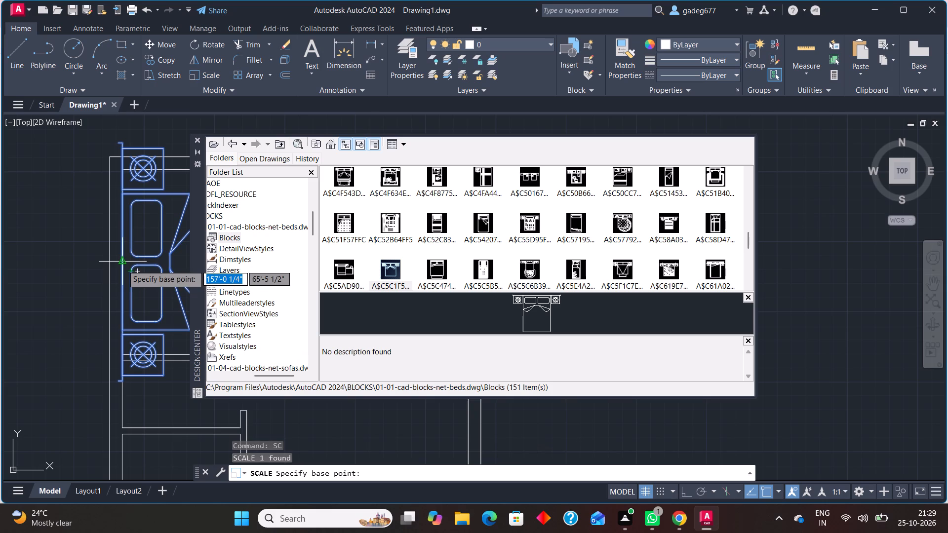
left_click(122, 265)
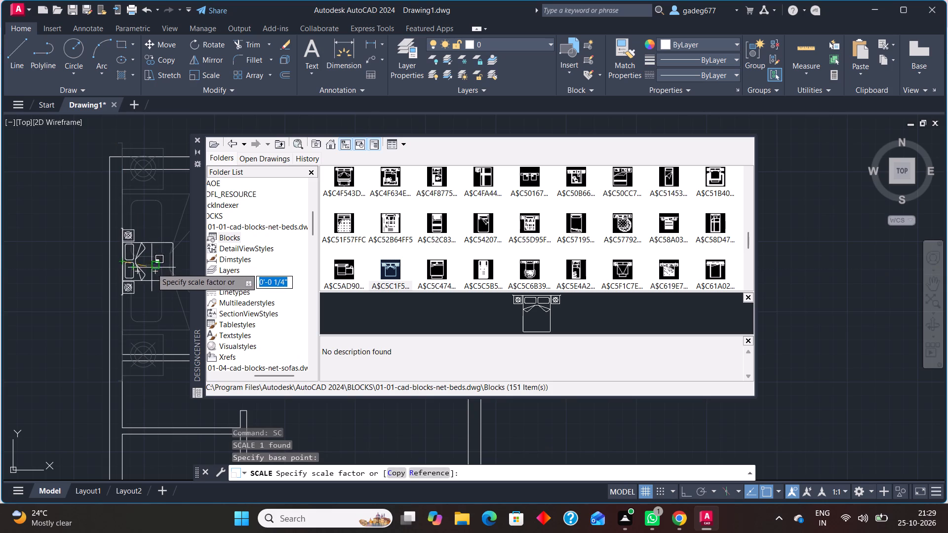
middle_click_drag(159, 272, 66, 257)
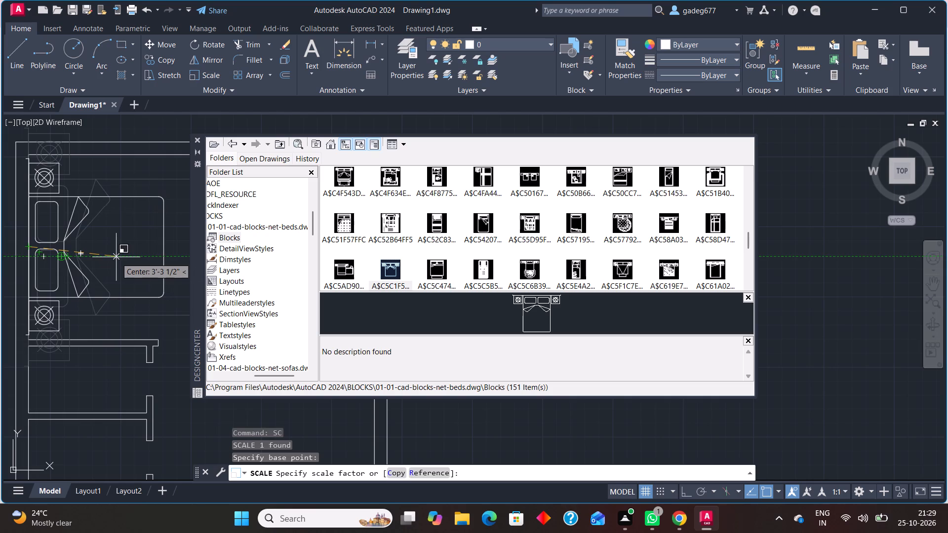
left_click(116, 258)
Move the bed slightly into the room, leaving a small gap between the headboard and the outer wall.
left_click(52, 252)
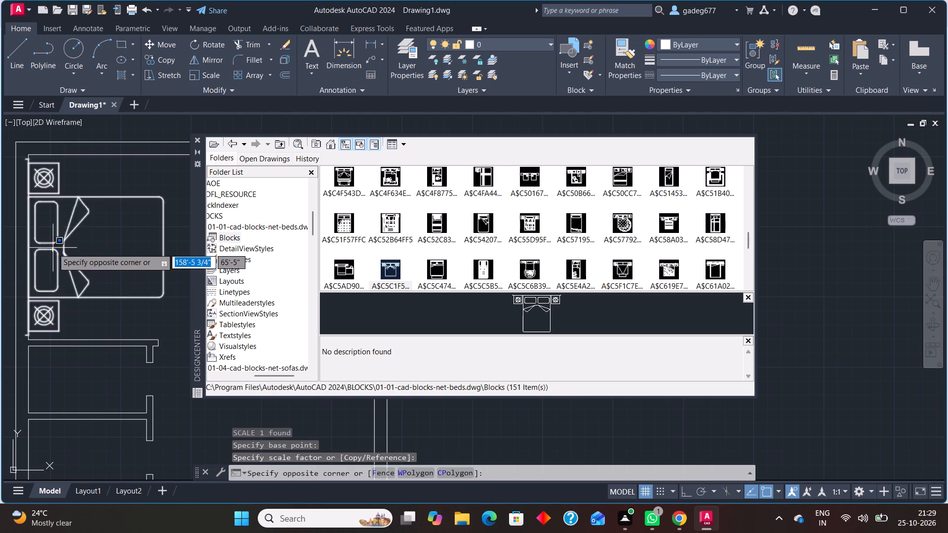
left_click(53, 248)
left_click(54, 250)
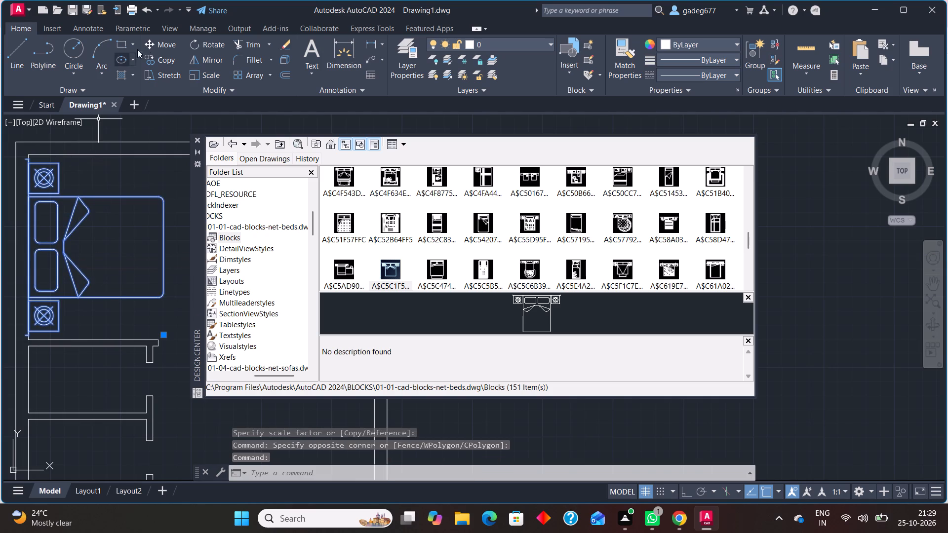
left_click(161, 41)
left_click(135, 236)
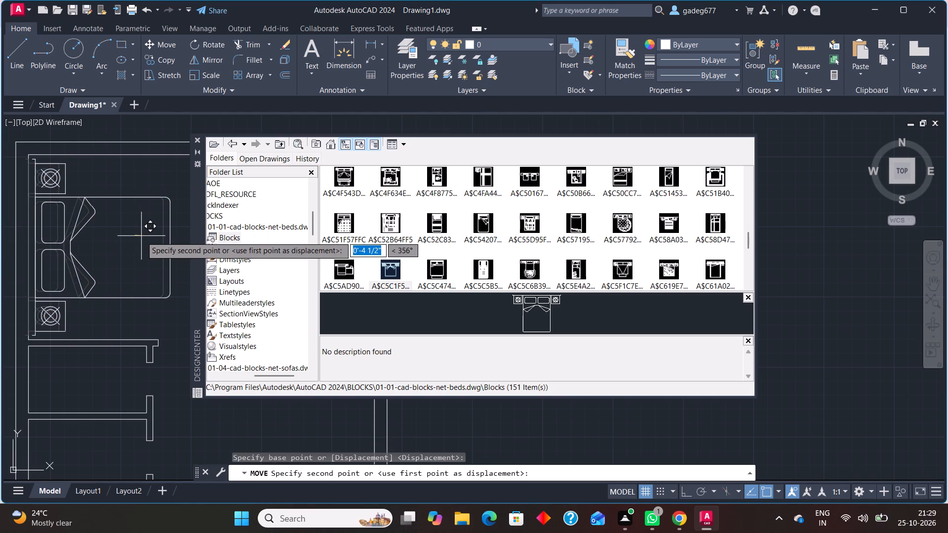
left_click(139, 236)
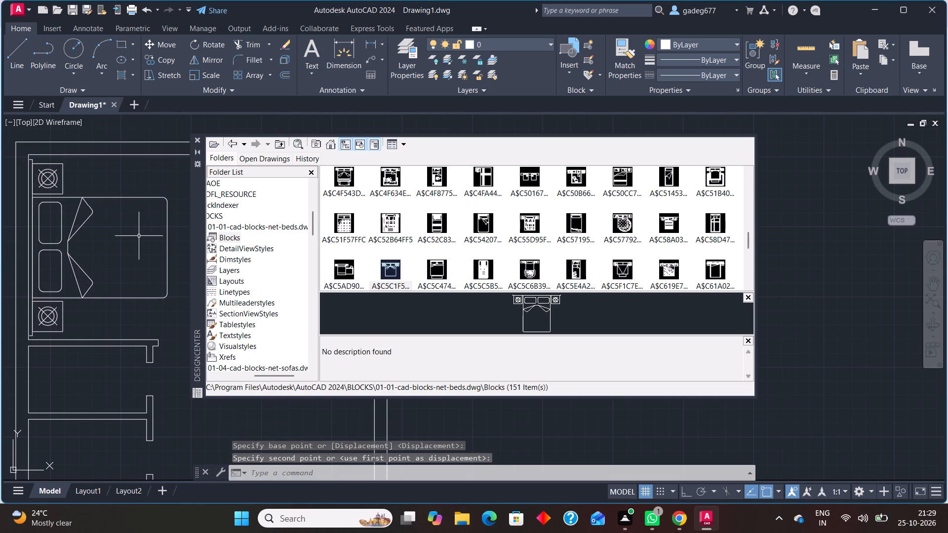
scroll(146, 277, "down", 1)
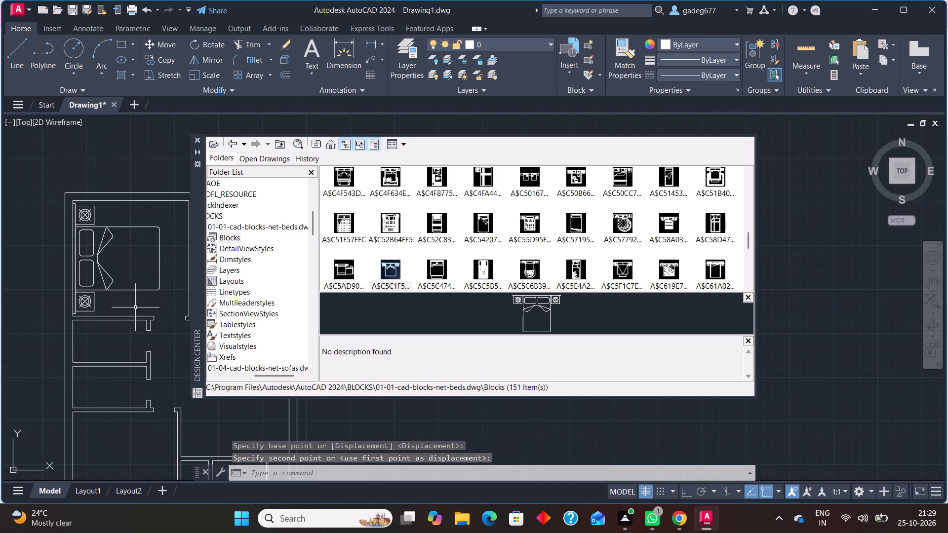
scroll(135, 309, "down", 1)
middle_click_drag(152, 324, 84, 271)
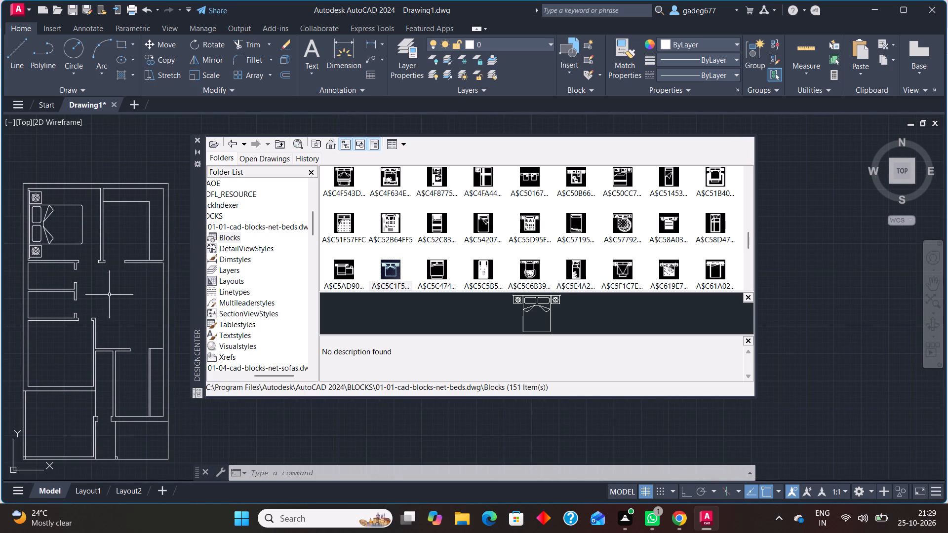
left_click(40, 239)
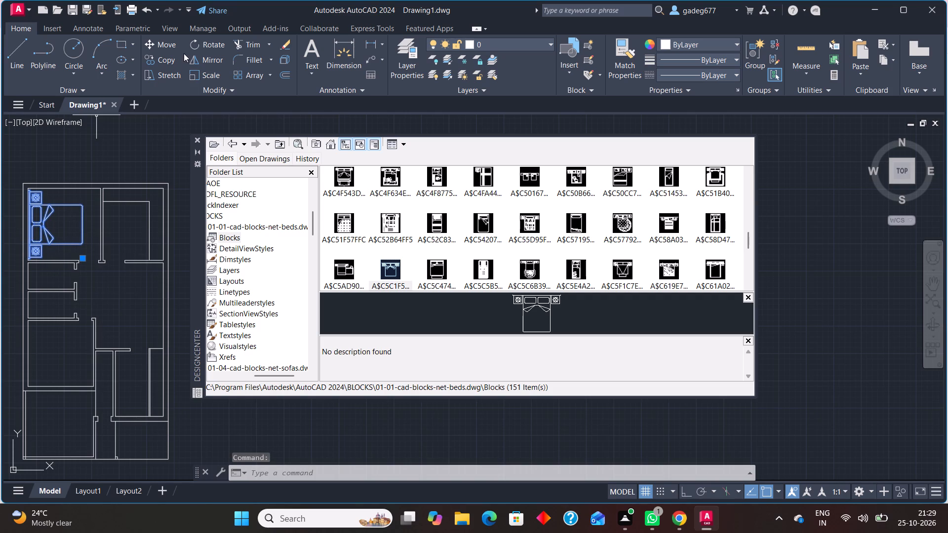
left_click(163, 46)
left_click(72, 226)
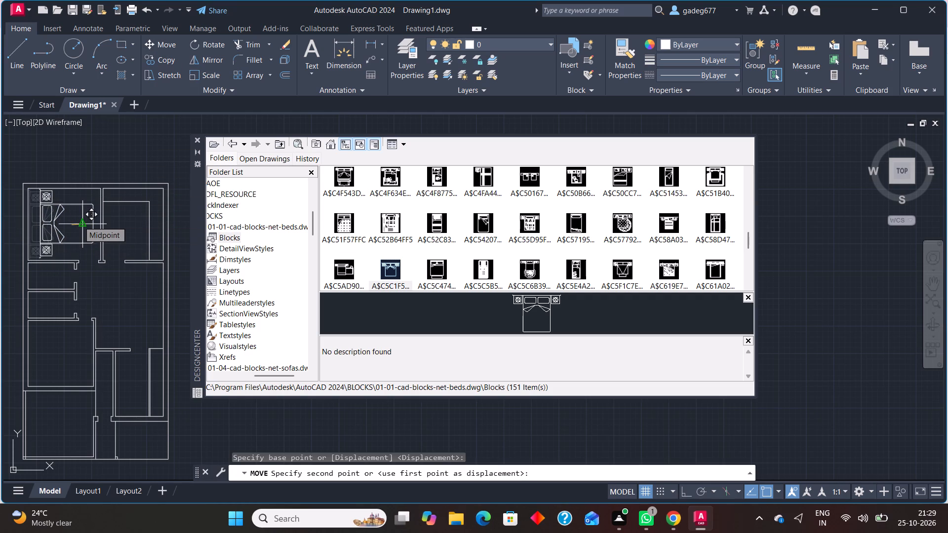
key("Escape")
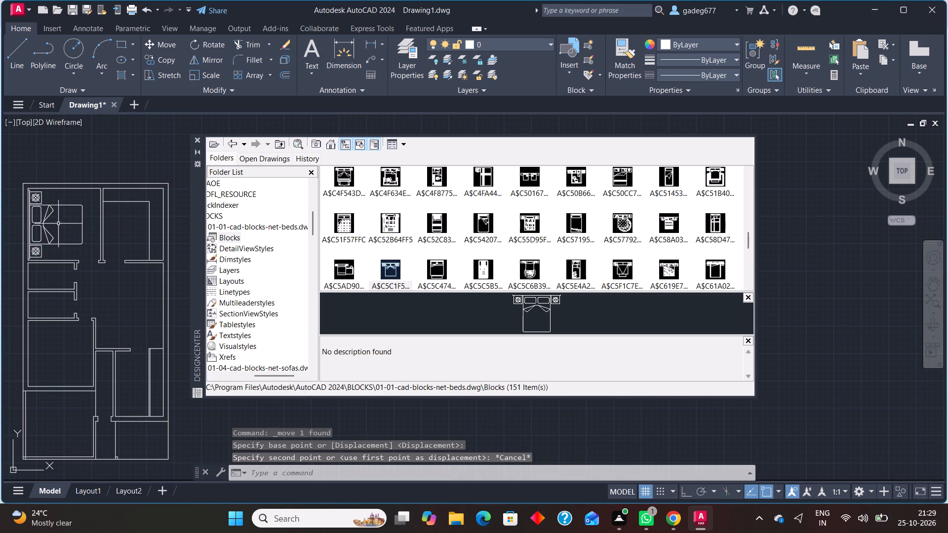
Copy the bed from the upper-left bedroom into the lower-left corner room, with its headboard along the outer wall.
left_click(39, 226)
left_click(158, 63)
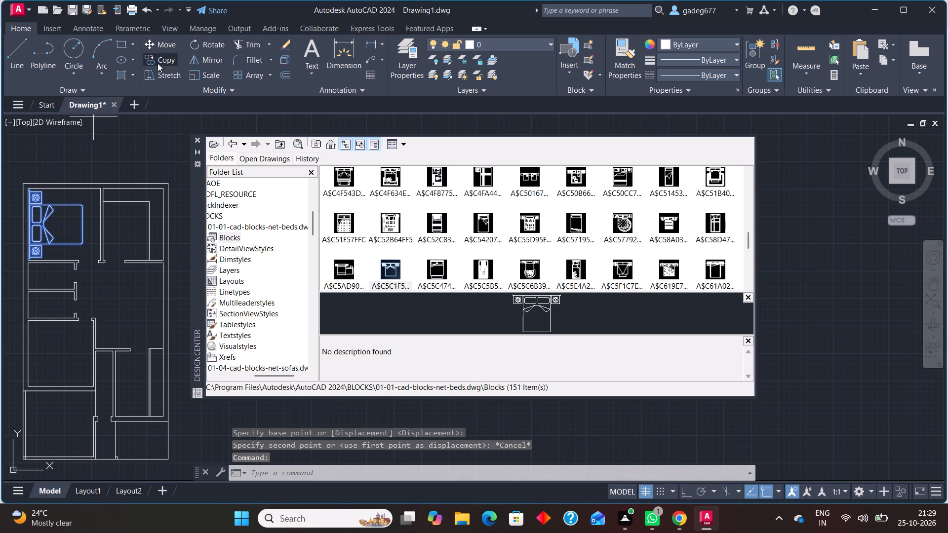
left_click(51, 219)
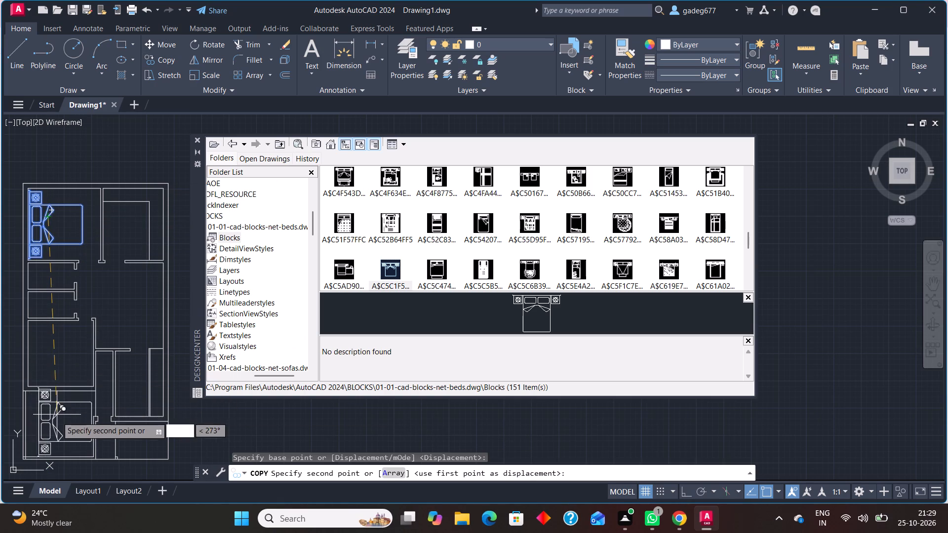
scroll(48, 424, "up", 2)
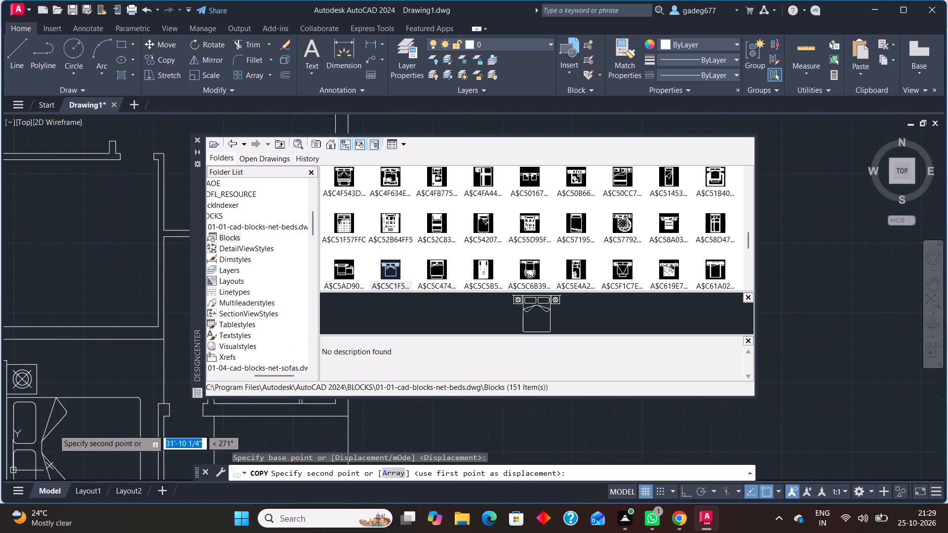
middle_click_drag(53, 429, 66, 324)
middle_click_drag(51, 335, 88, 325)
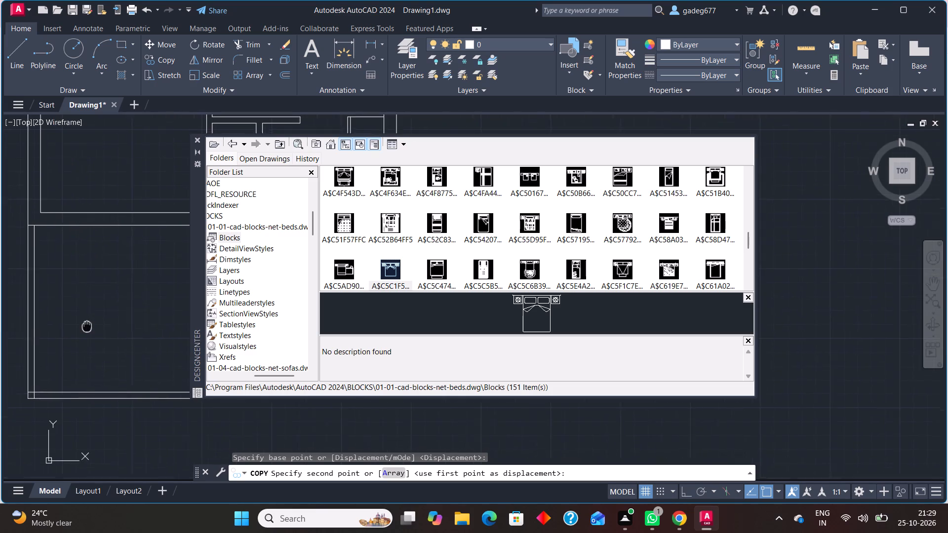
middle_click_drag(88, 325, 95, 316)
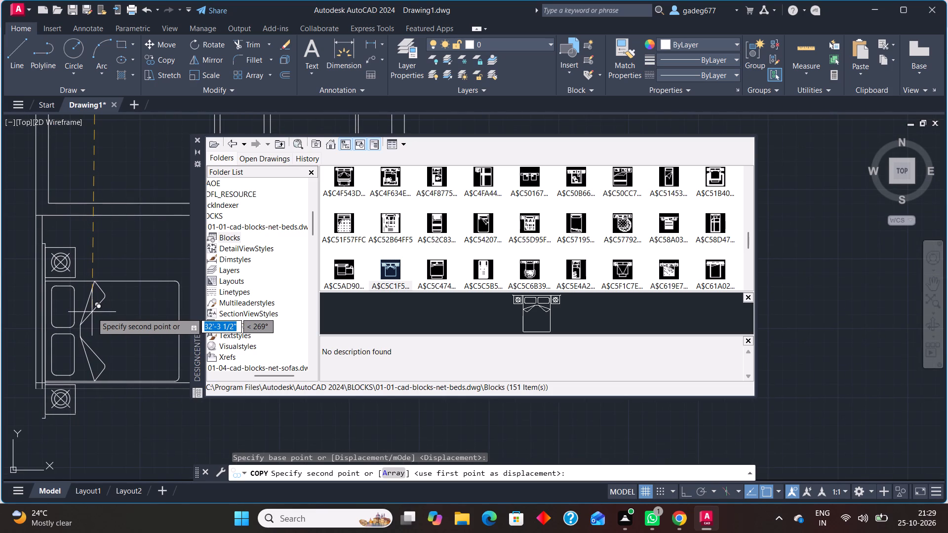
left_click(92, 312)
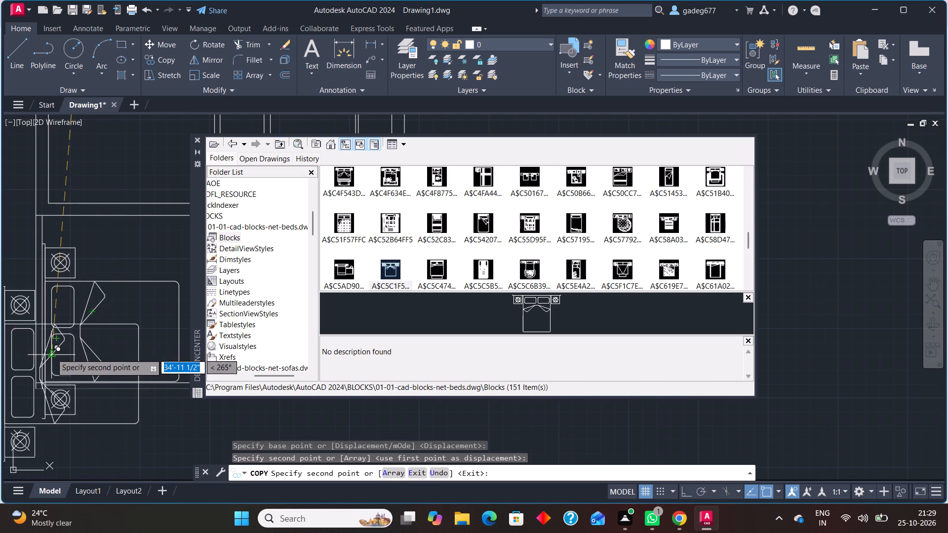
key("Escape")
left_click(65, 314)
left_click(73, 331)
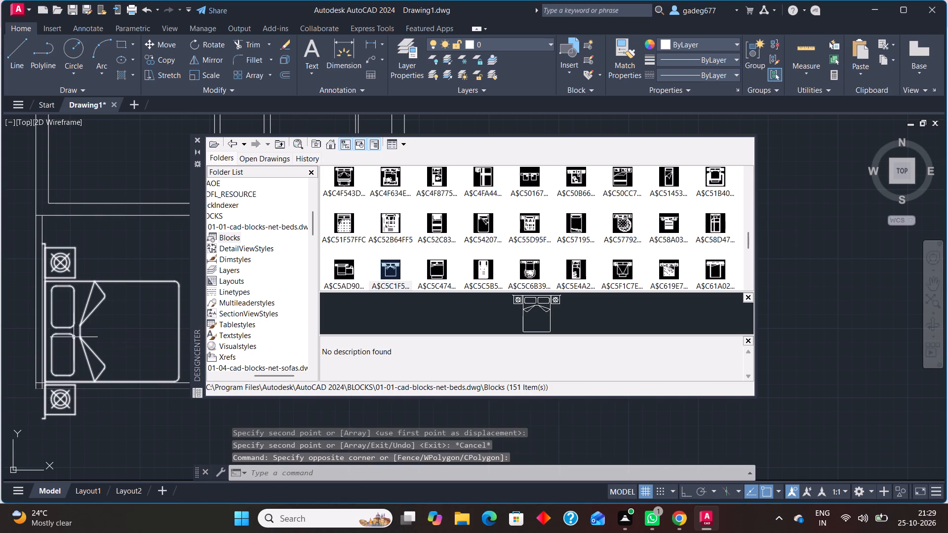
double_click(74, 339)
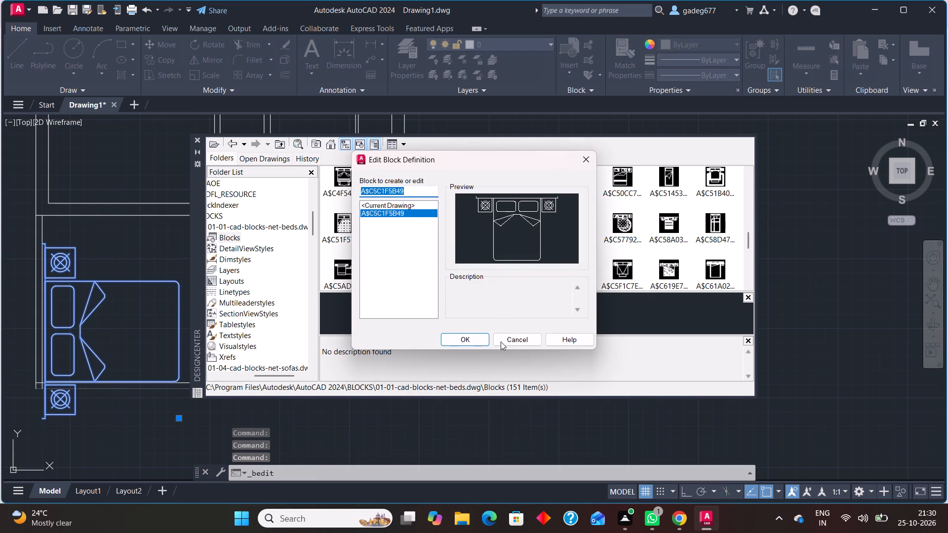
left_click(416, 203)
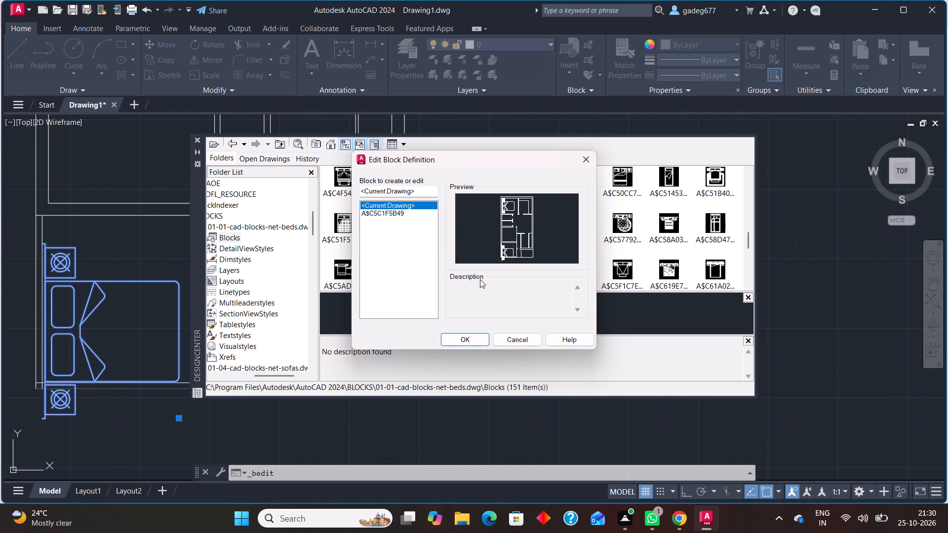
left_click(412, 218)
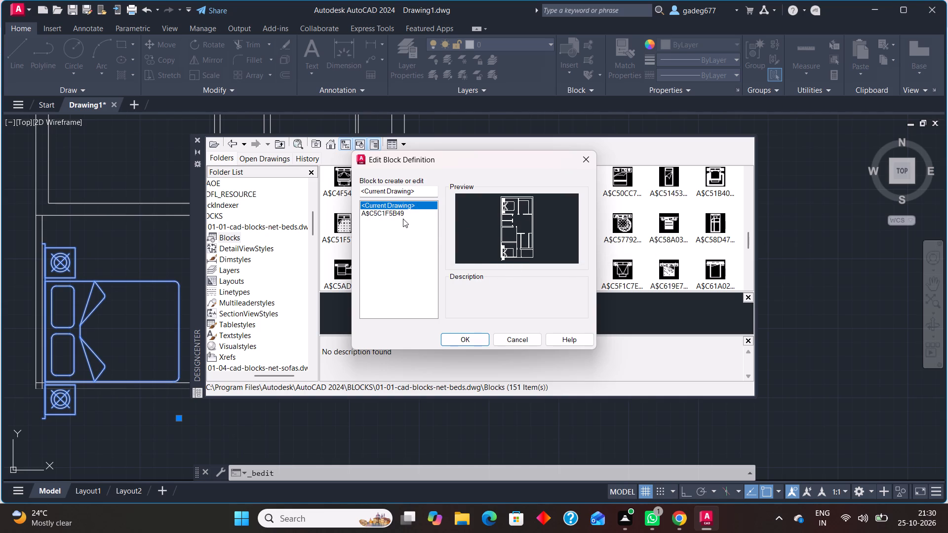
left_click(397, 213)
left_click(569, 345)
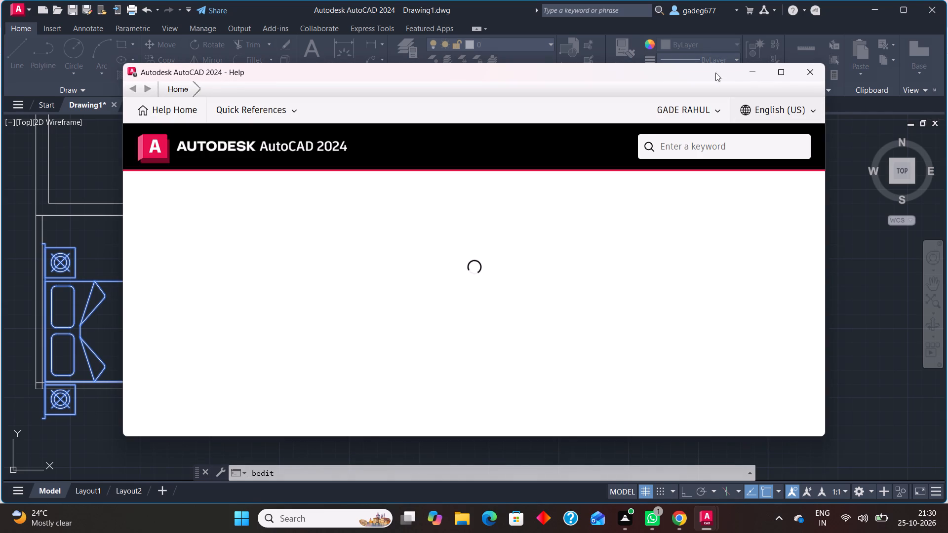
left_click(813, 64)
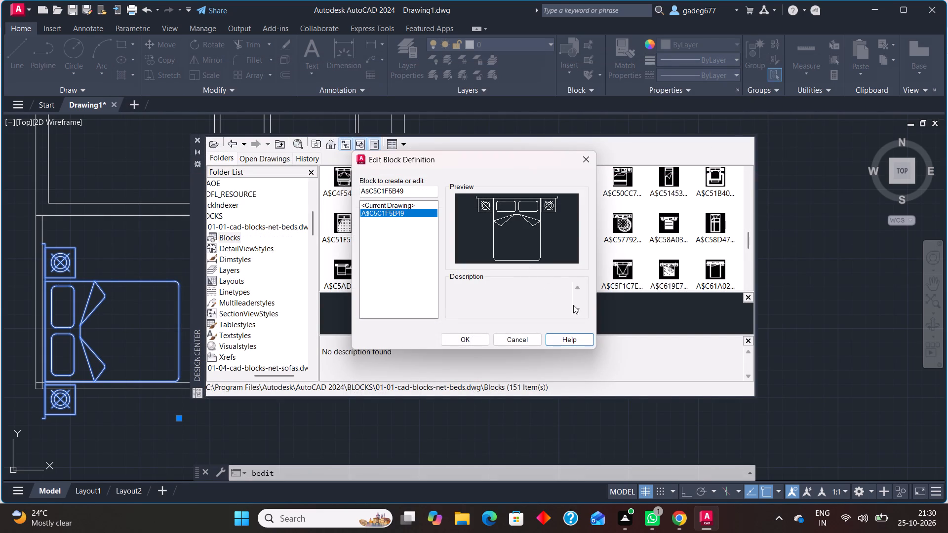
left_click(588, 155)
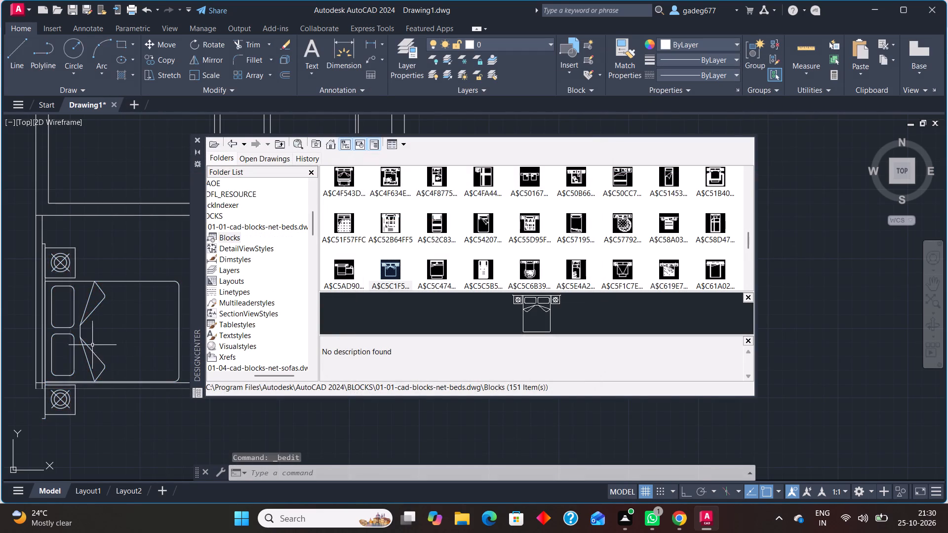
Open the copied bed's block A$C5C1F5B49 in the Block Editor and close DesignCenter.
double_click(67, 334)
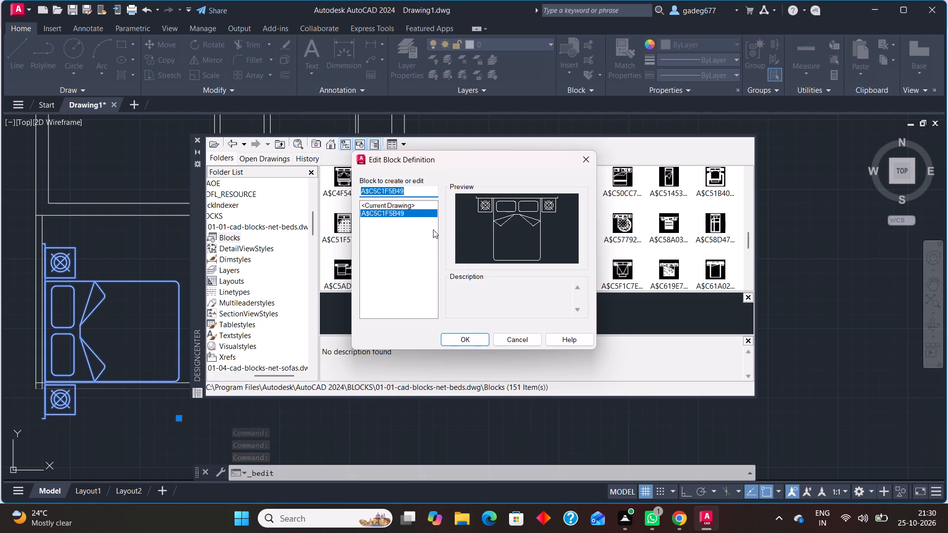
left_click(479, 344)
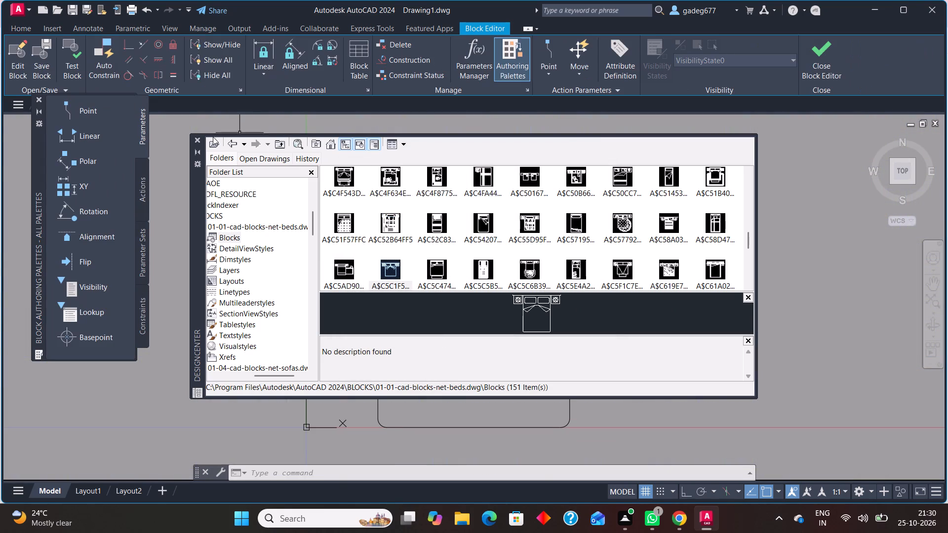
left_click(203, 139)
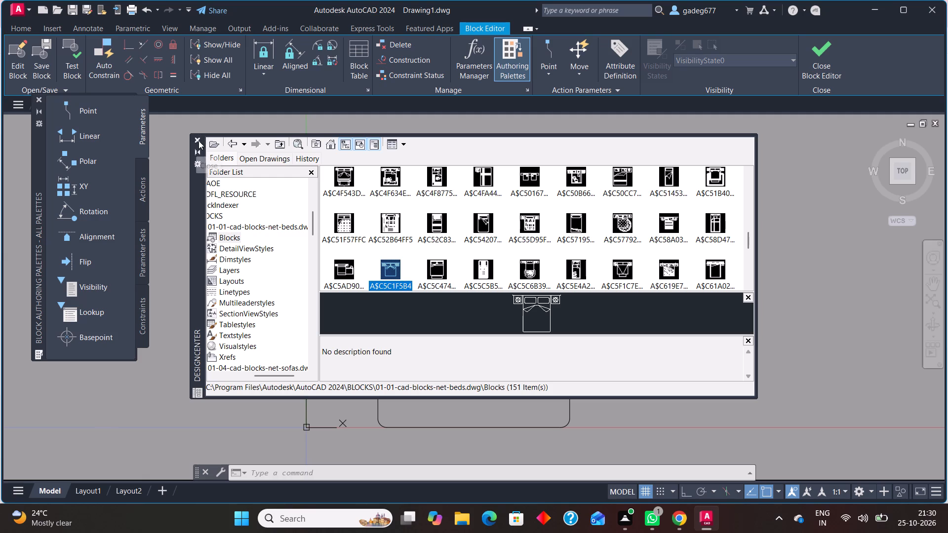
left_click(198, 141)
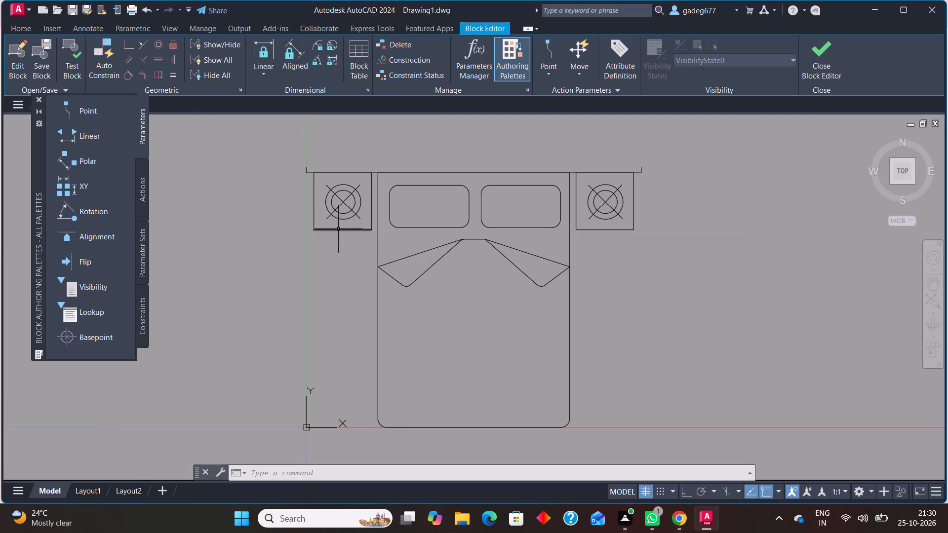
Delete the nightstand left of the bed, including its lamp and the short tick at the headboard line's end.
left_click(338, 229)
left_click(347, 215)
left_click(370, 189)
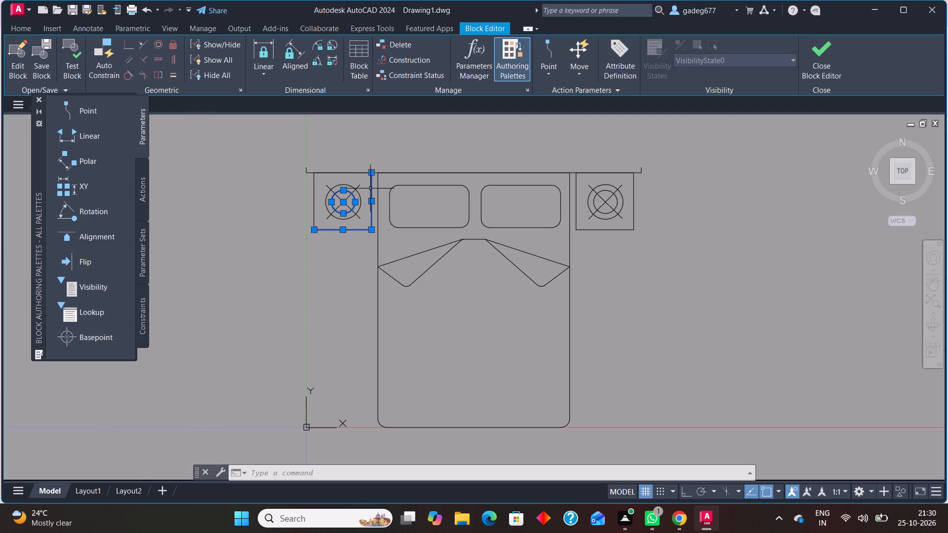
left_click(361, 174)
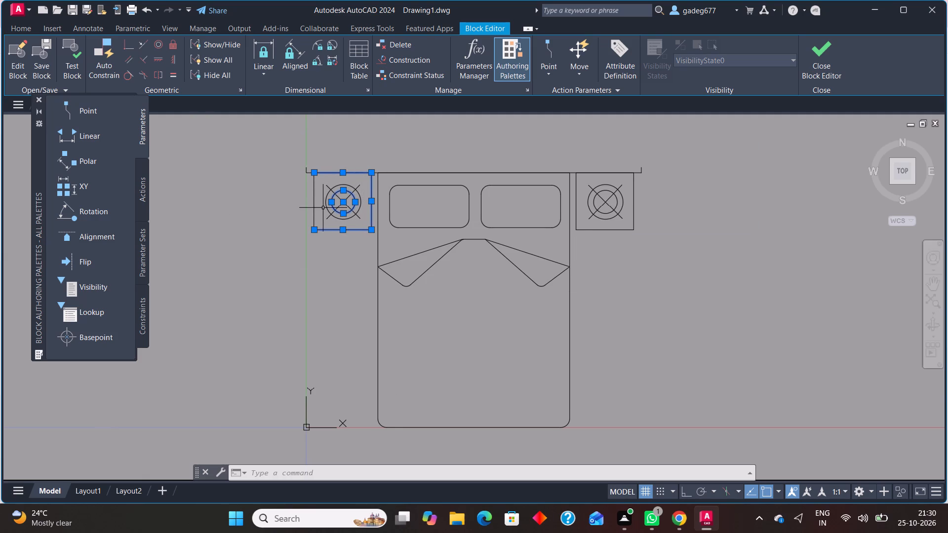
left_click(313, 211)
left_click(297, 151)
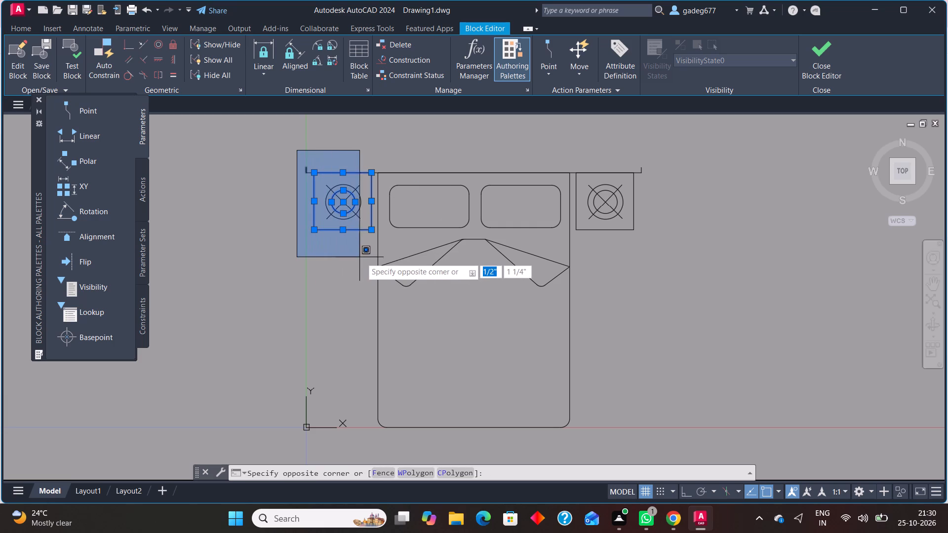
left_click(375, 247)
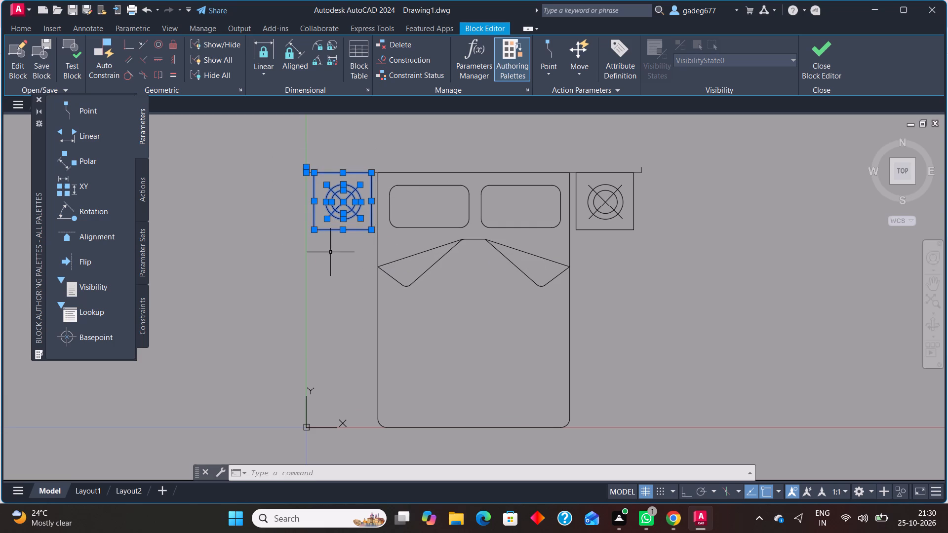
key("Delete")
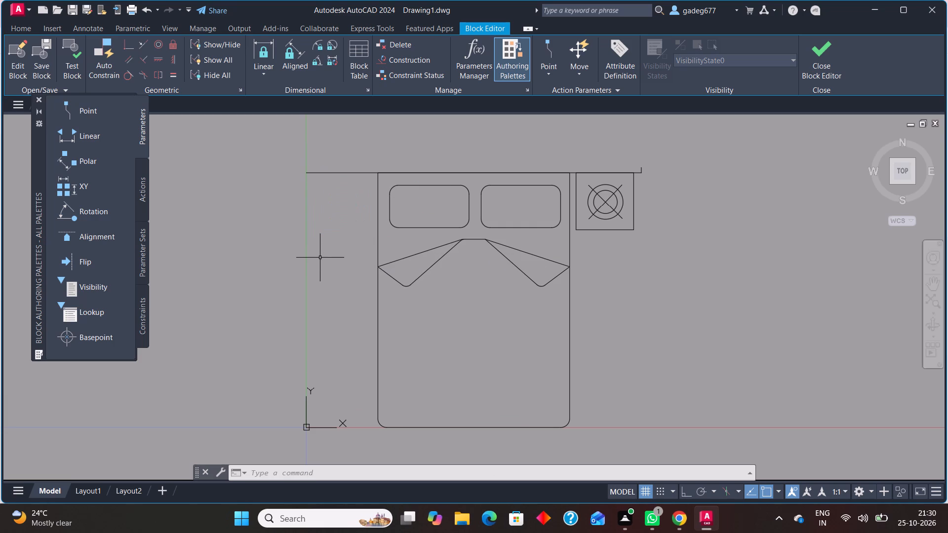
Shorten the headboard line by stretching its left endpoint to the bed's upper-left corner.
left_click(330, 173)
left_click(306, 173)
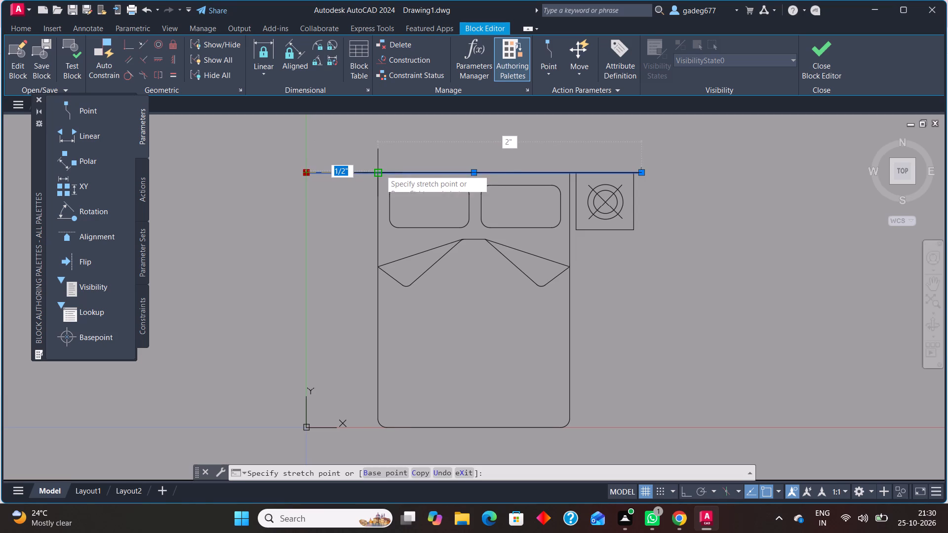
left_click(380, 170)
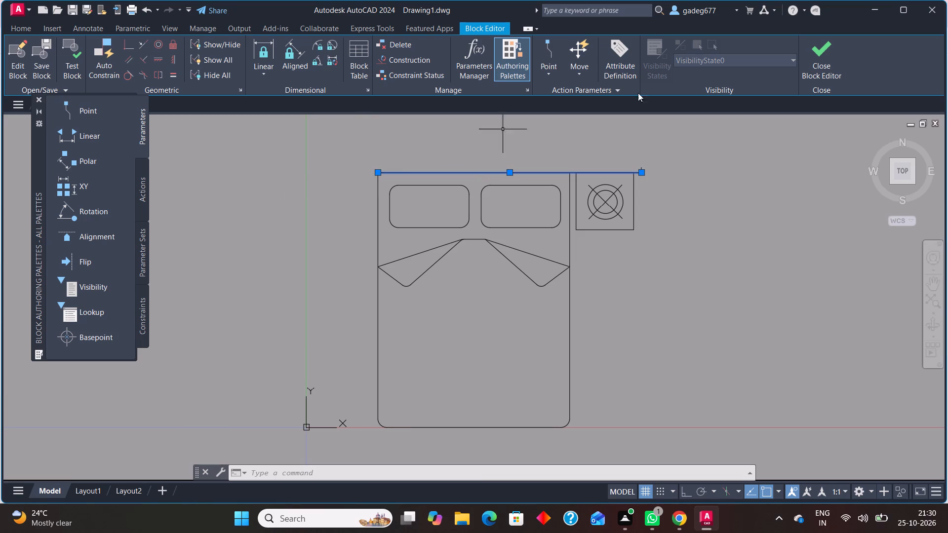
Close the Block Editor and save the changes to block A$C5C1F5B49.
left_click(817, 54)
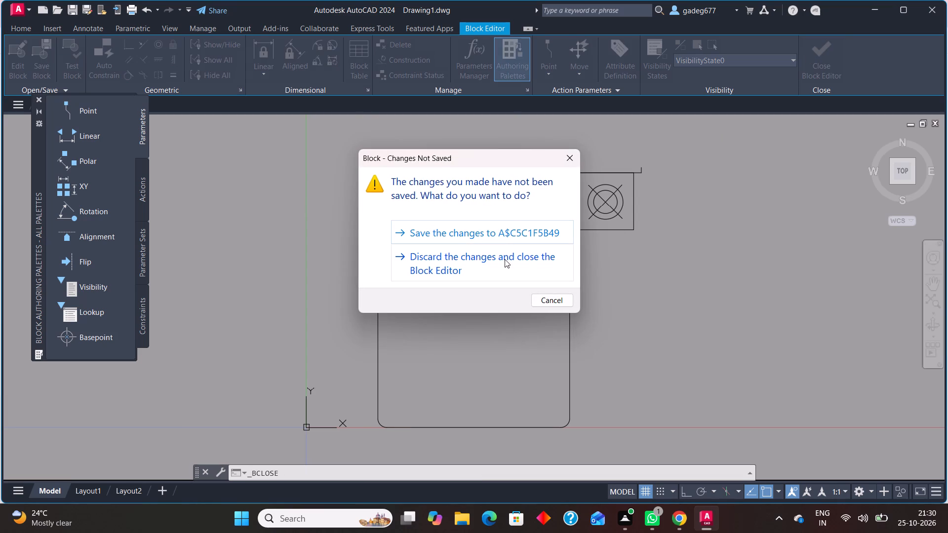
left_click(470, 232)
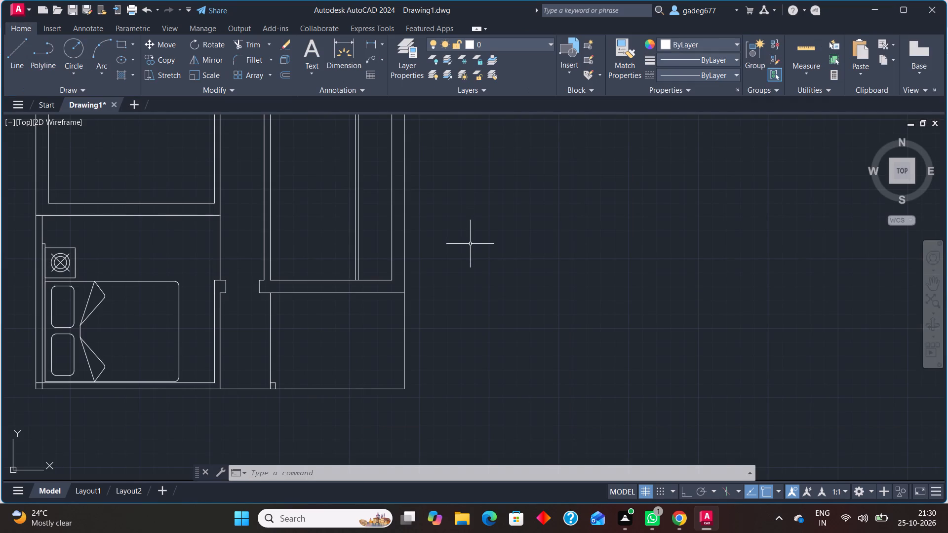
Inspect the edited bed block across the floor plan and up close in the upper-left bedroom.
scroll(402, 273, "down", 2)
scroll(321, 187, "down", 1)
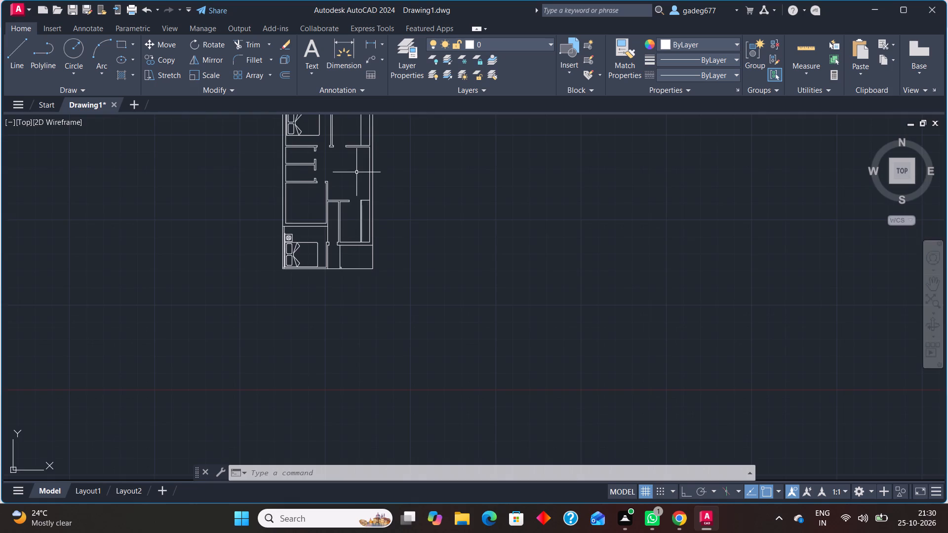
middle_click_drag(358, 174, 357, 227)
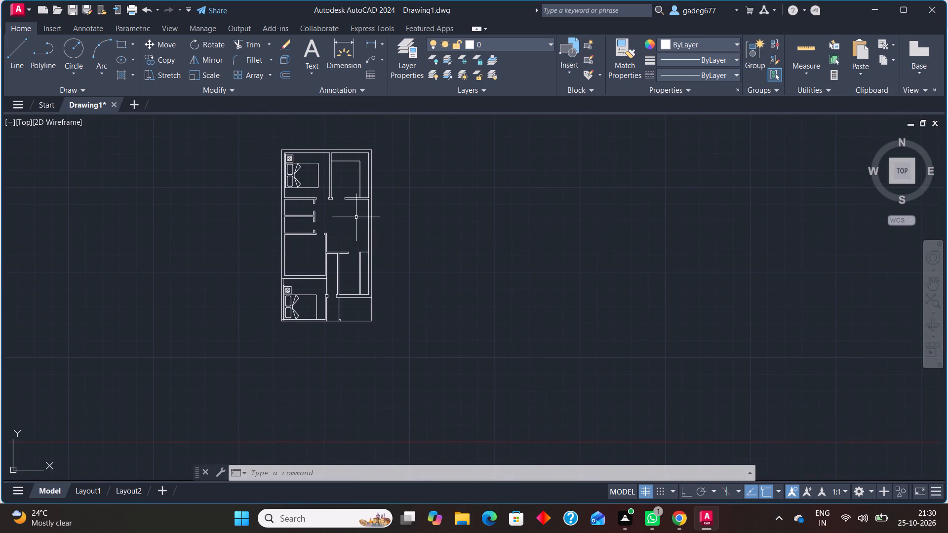
scroll(292, 186, "up", 1)
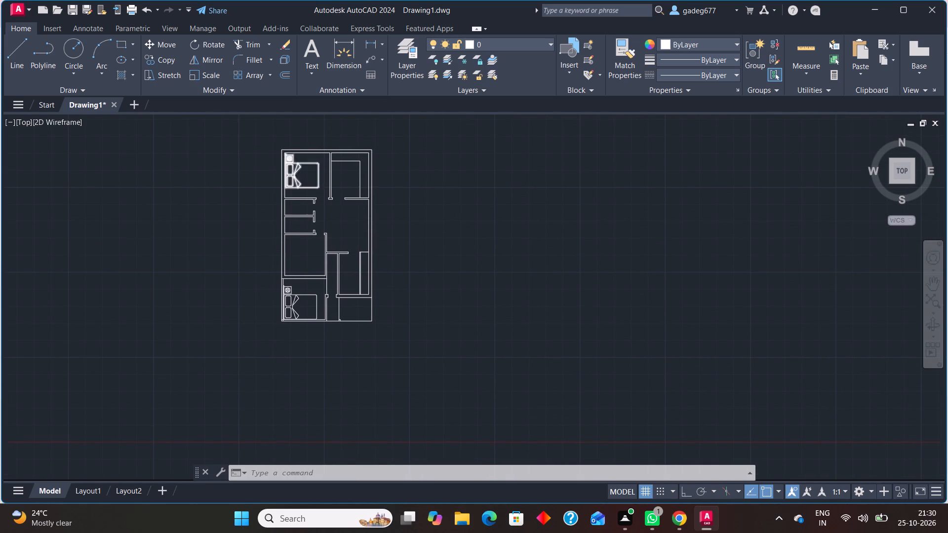
scroll(292, 186, "up", 2)
middle_click_drag(301, 201, 282, 329)
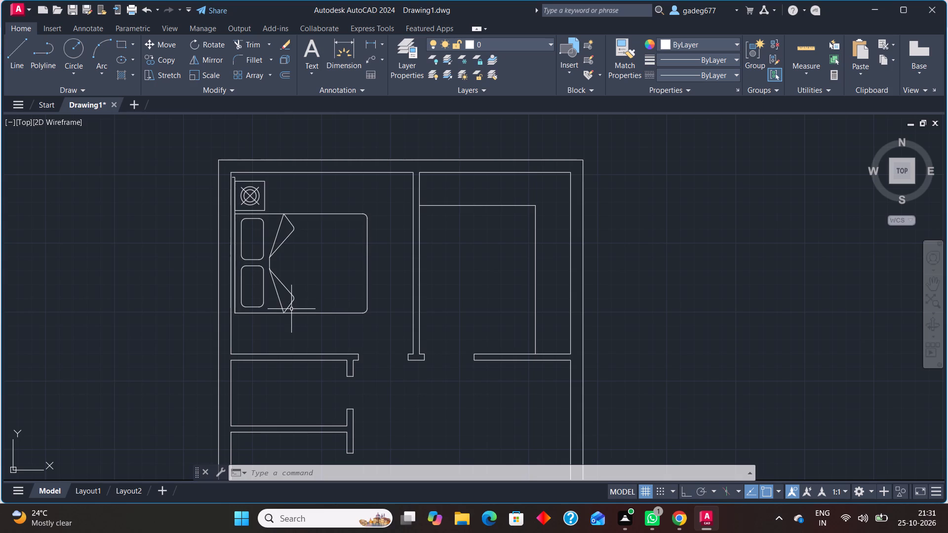
Undo the saved bed block edits back through the Block Editor session, restoring the block's original nightstands and headboard line.
key("ctrl+z")
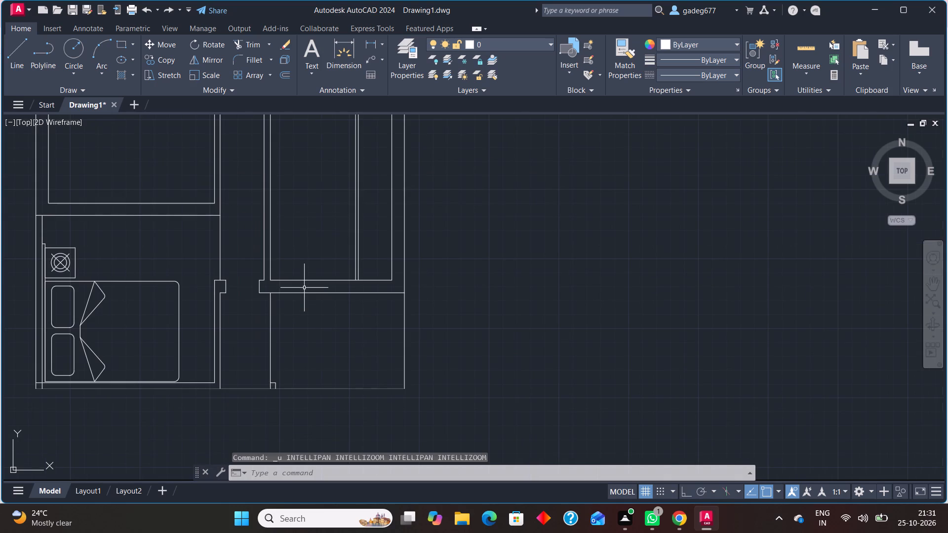
key("ctrl+z")
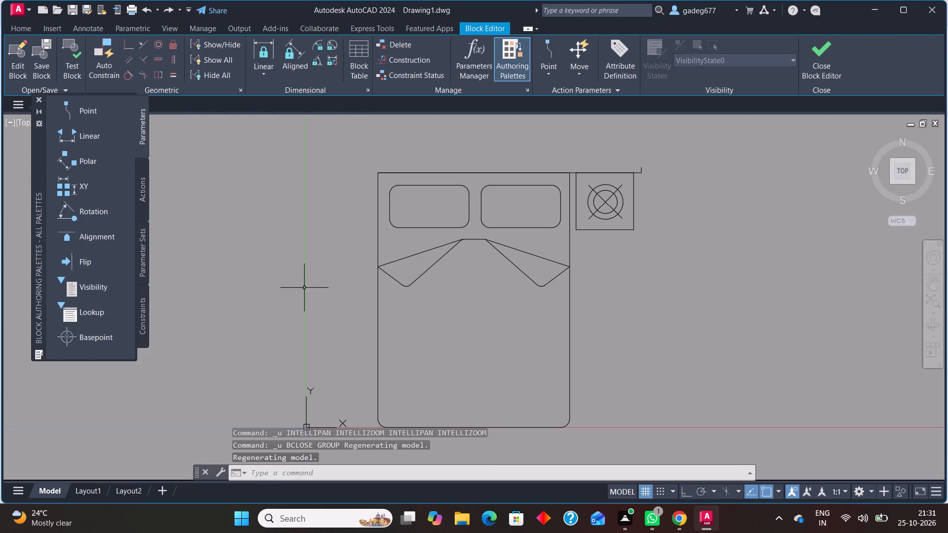
key("ctrl+z")
key("ctrl+z")
key("ctrl+z")
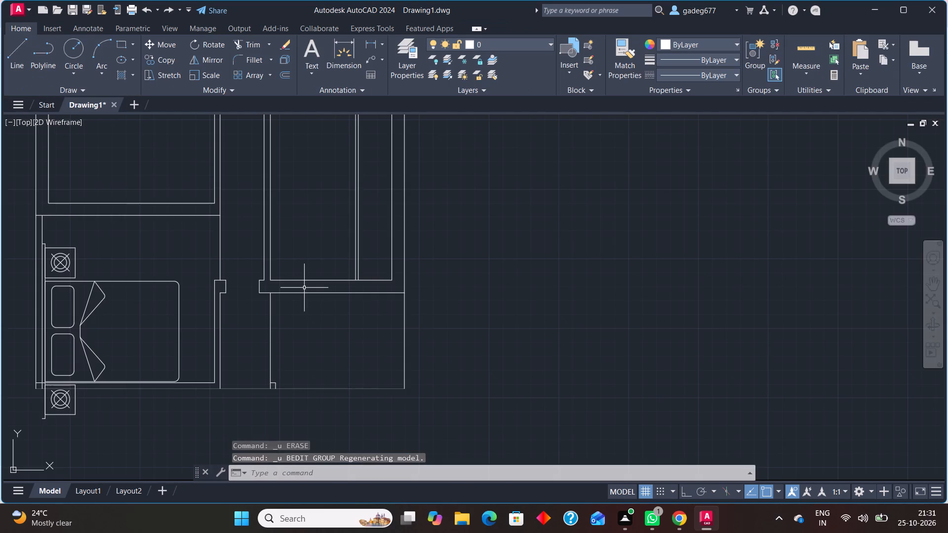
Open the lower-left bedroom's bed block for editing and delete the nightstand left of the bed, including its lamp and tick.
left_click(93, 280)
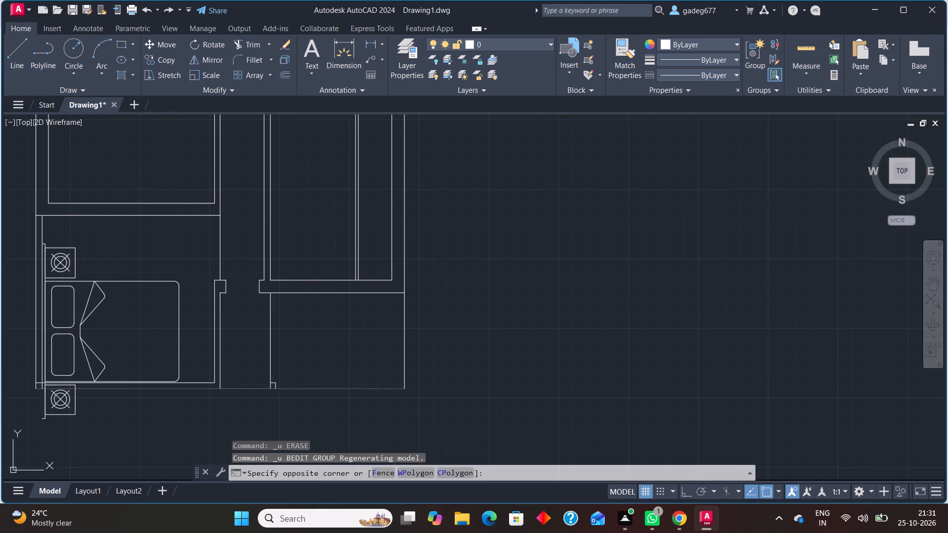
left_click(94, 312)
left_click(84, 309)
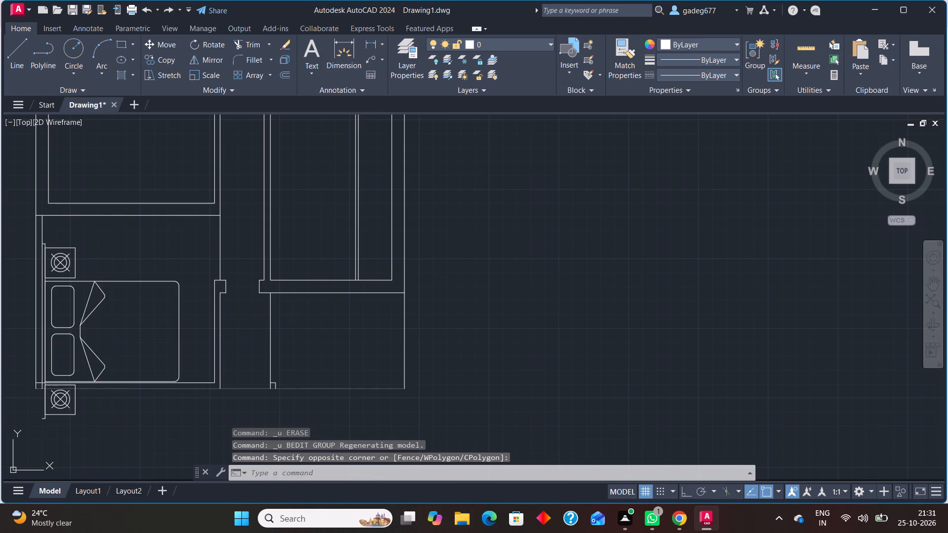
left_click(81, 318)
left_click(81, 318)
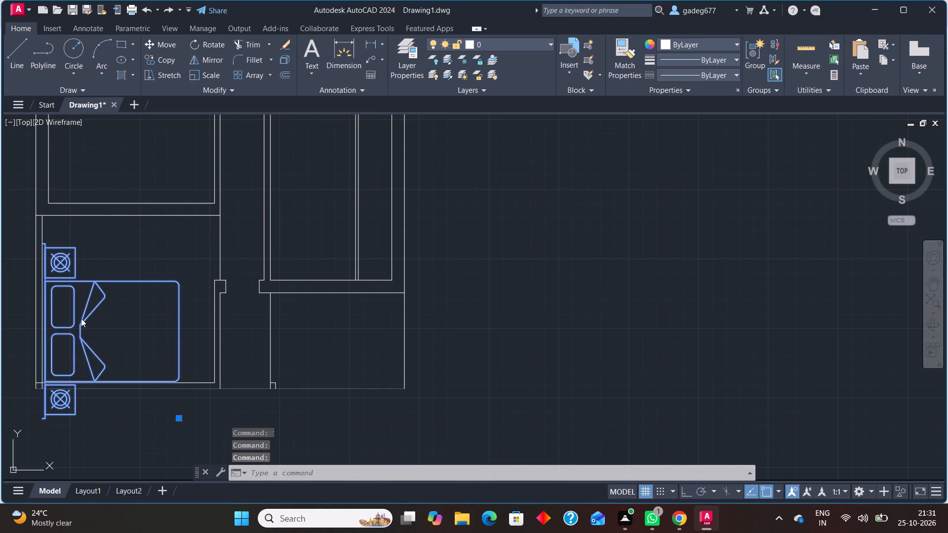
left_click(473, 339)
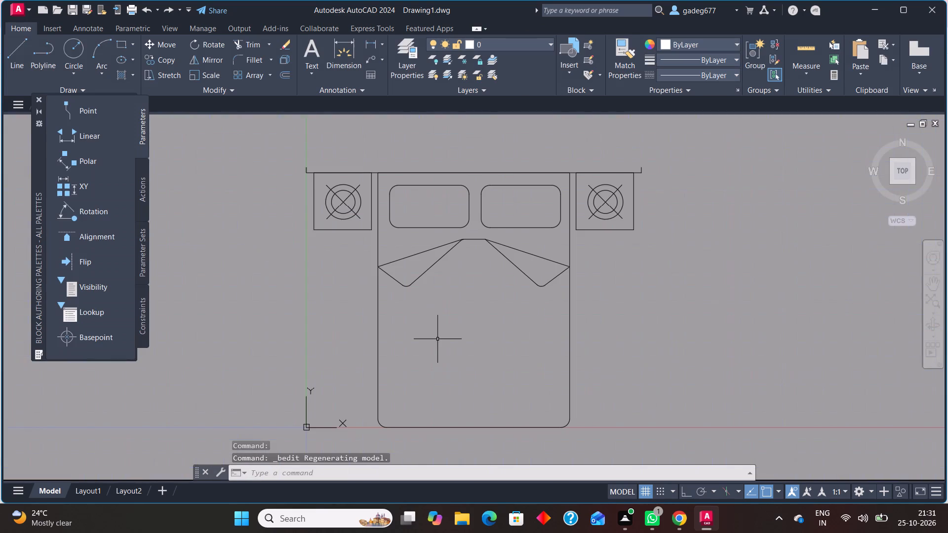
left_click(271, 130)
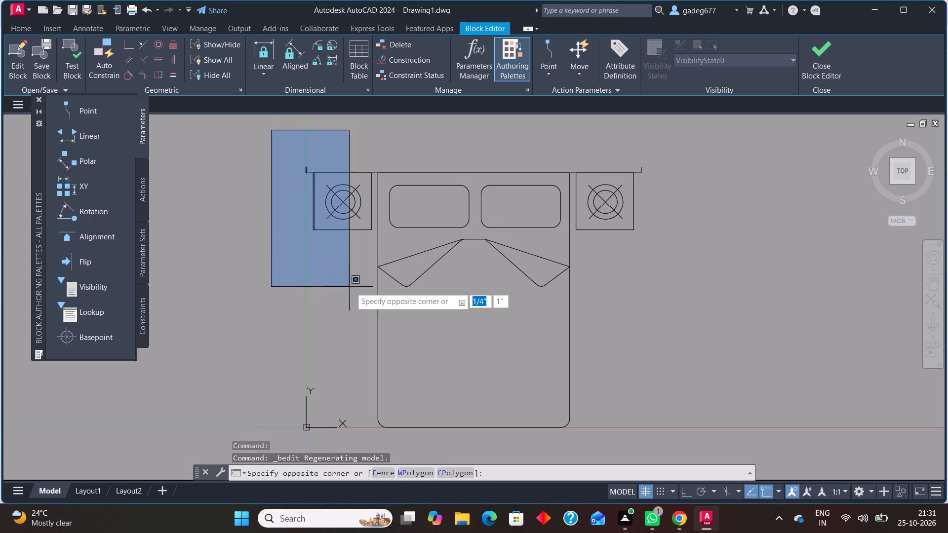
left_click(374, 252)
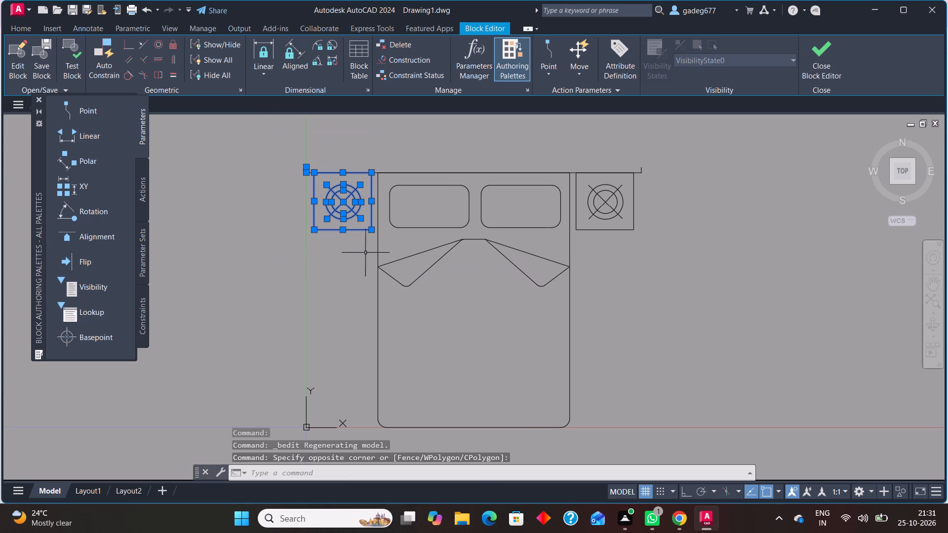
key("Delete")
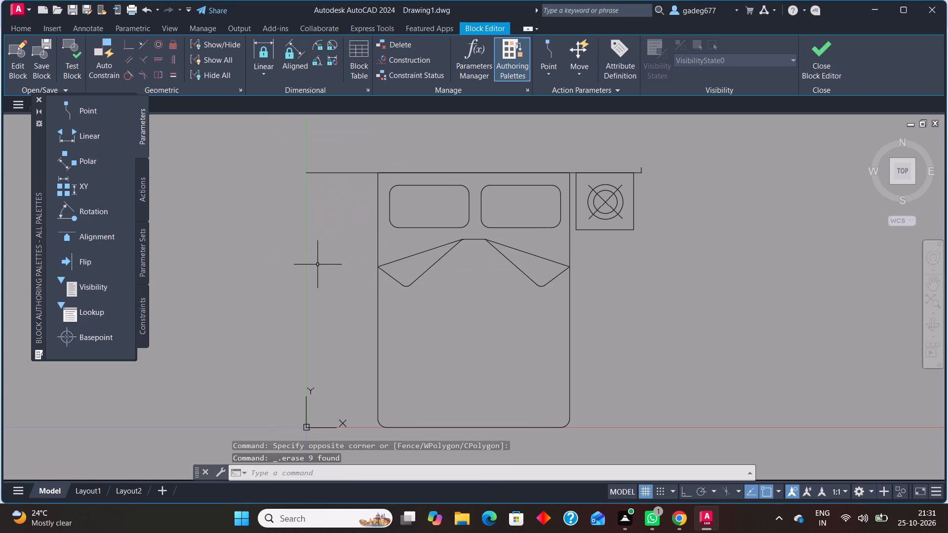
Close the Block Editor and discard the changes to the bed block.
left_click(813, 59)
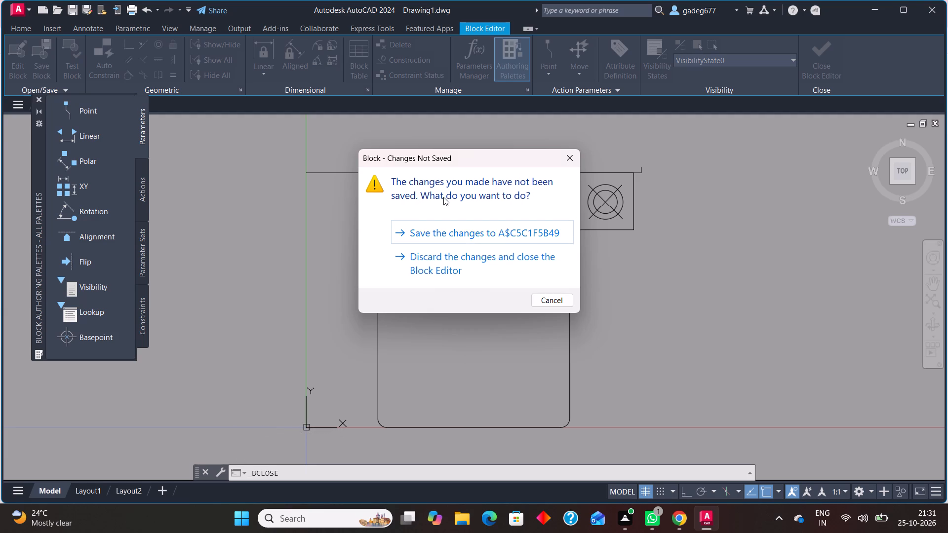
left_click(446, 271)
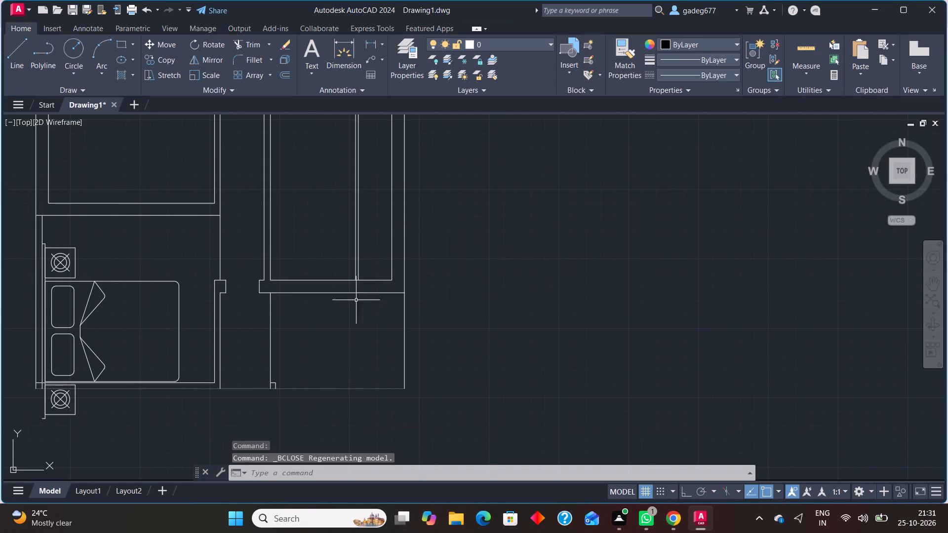
Delete the bed block from the lower-left bedroom.
left_click(178, 331)
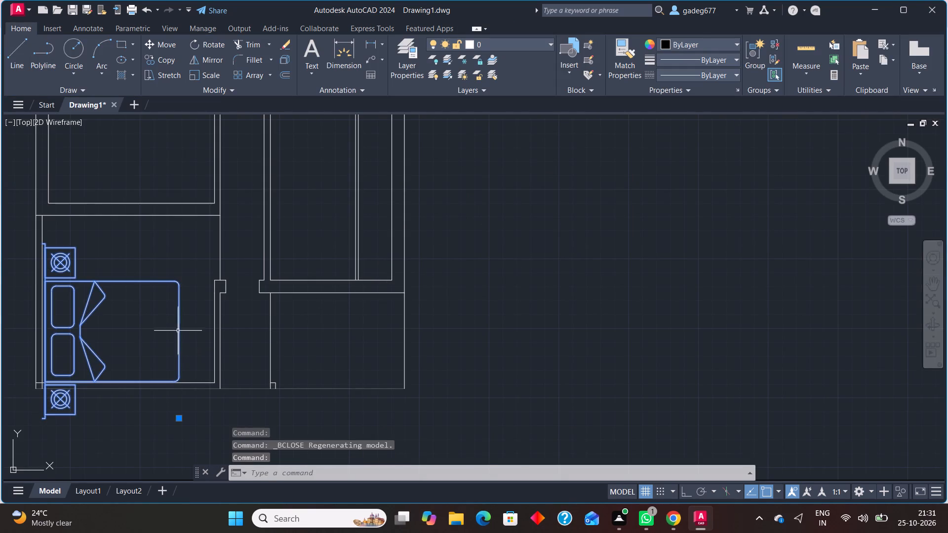
key("Delete")
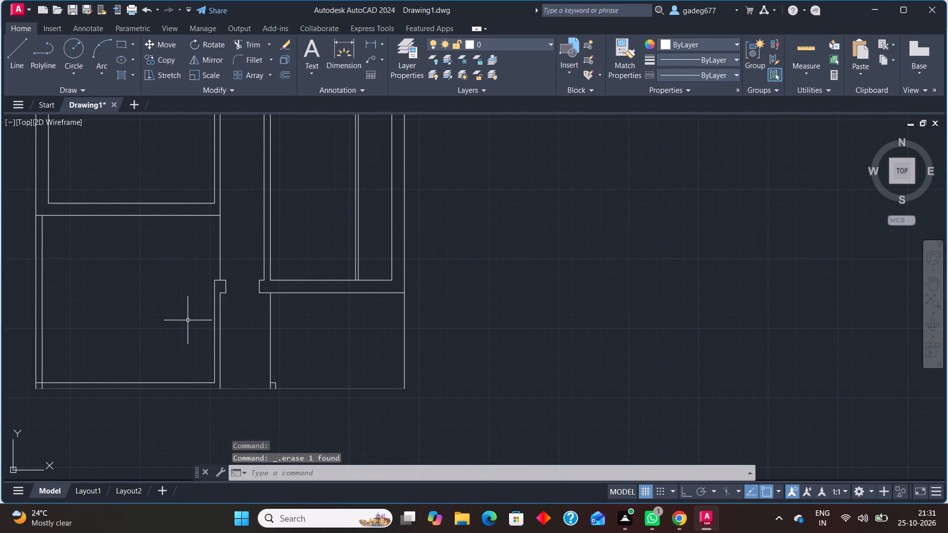
Insert bed block A$C50CC761E from the DesignCenter beds drawing into the lower-left bedroom at scale 1 and rotation 0.
key("ctrl+shift+2")
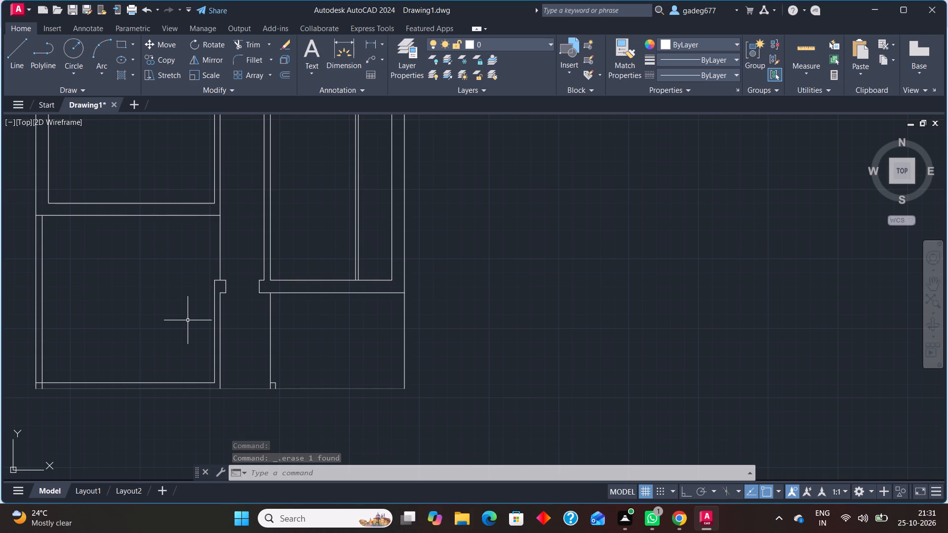
key("ctrl+2")
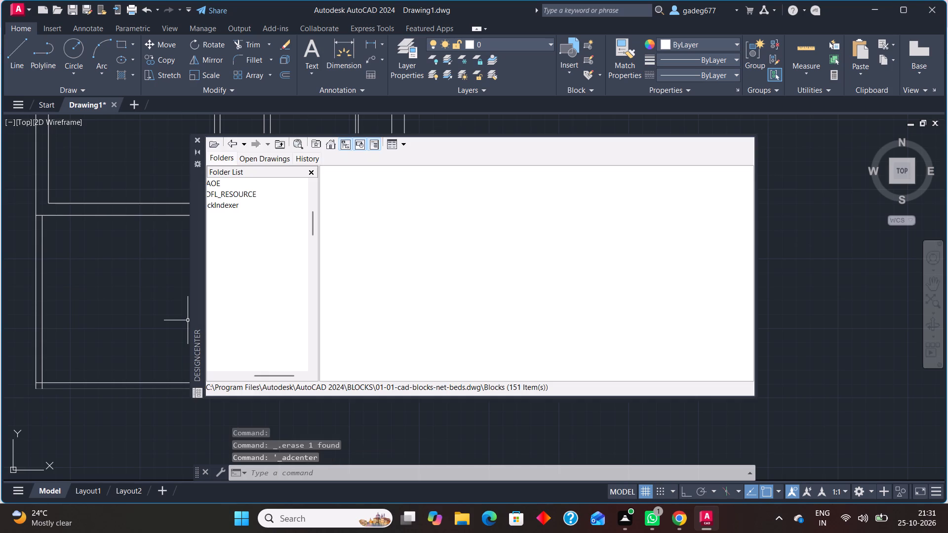
scroll(377, 229, "down", 1)
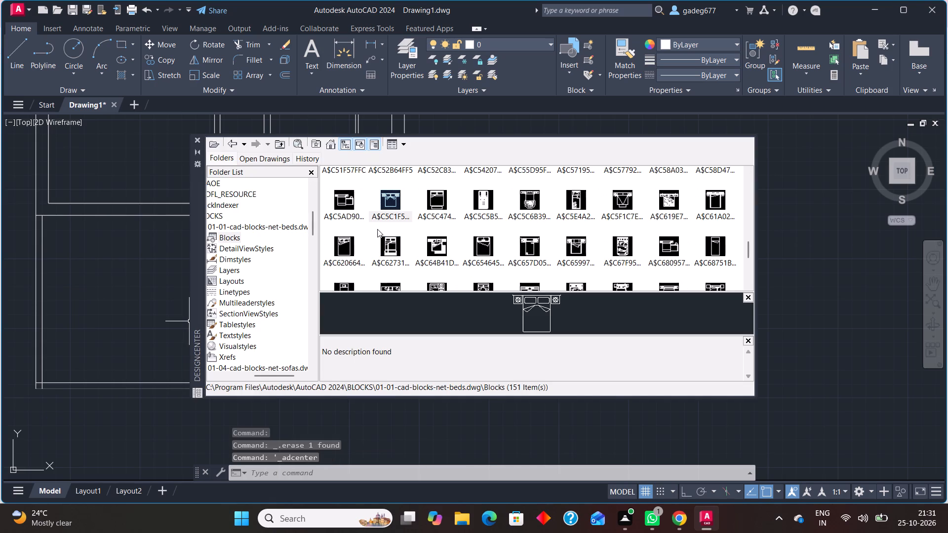
scroll(377, 229, "down", 1)
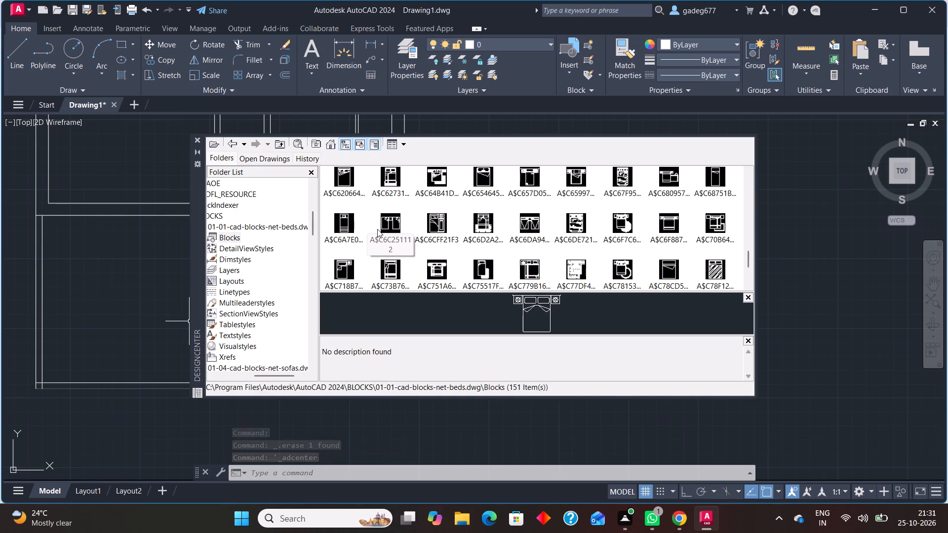
scroll(377, 229, "down", 1)
scroll(430, 229, "down", 1)
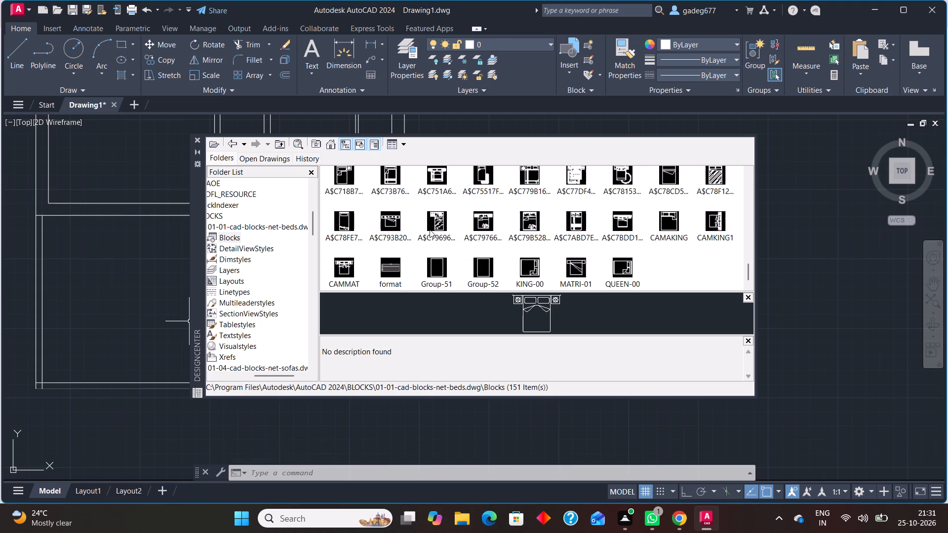
scroll(426, 256, "up", 2)
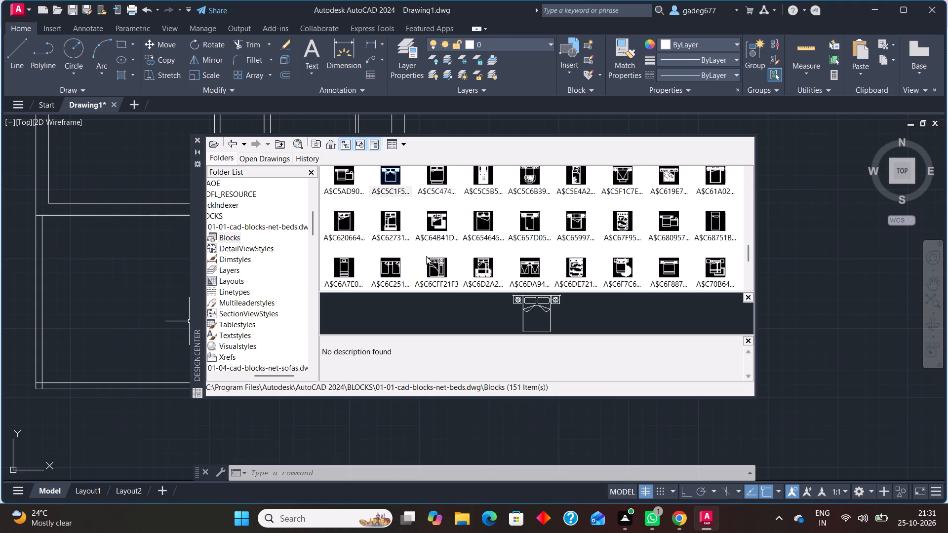
scroll(426, 256, "up", 2)
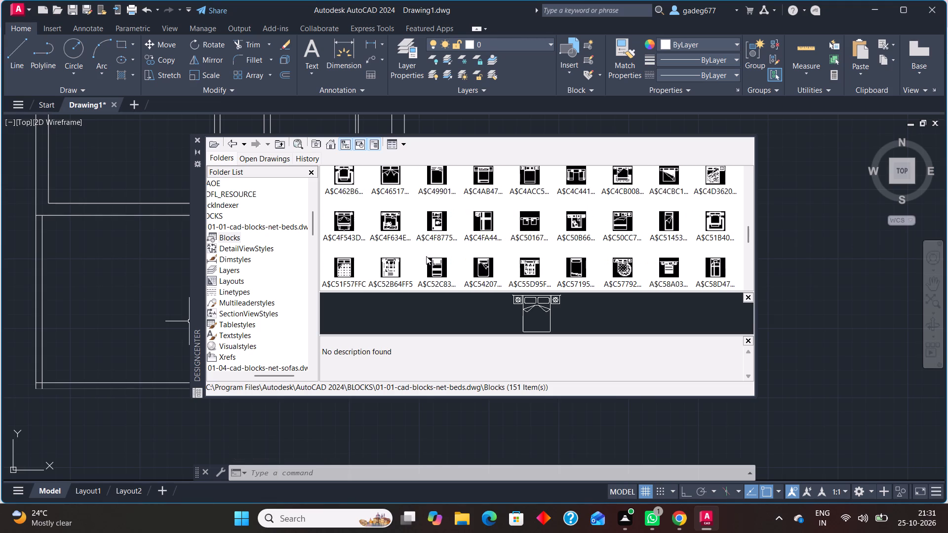
left_click(619, 216)
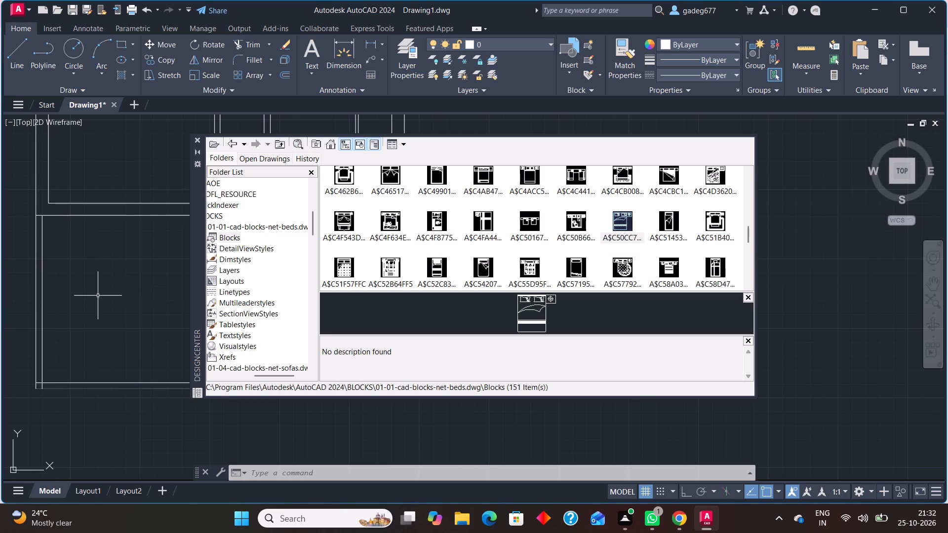
double_click(619, 222)
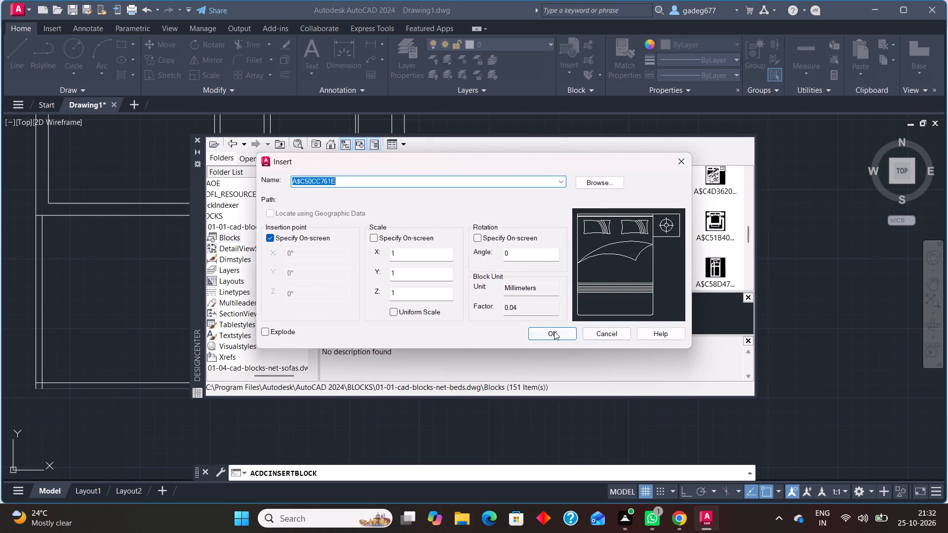
left_click(552, 332)
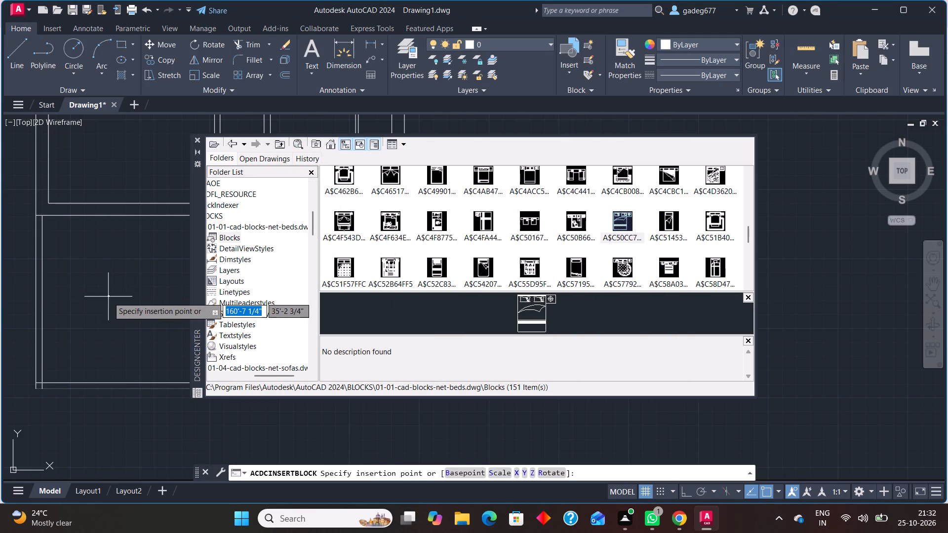
left_click(108, 297)
Scale the tiny inserted bed block up to bed size from its lower-left insertion point and close DesignCenter.
left_click(93, 286)
left_click(134, 301)
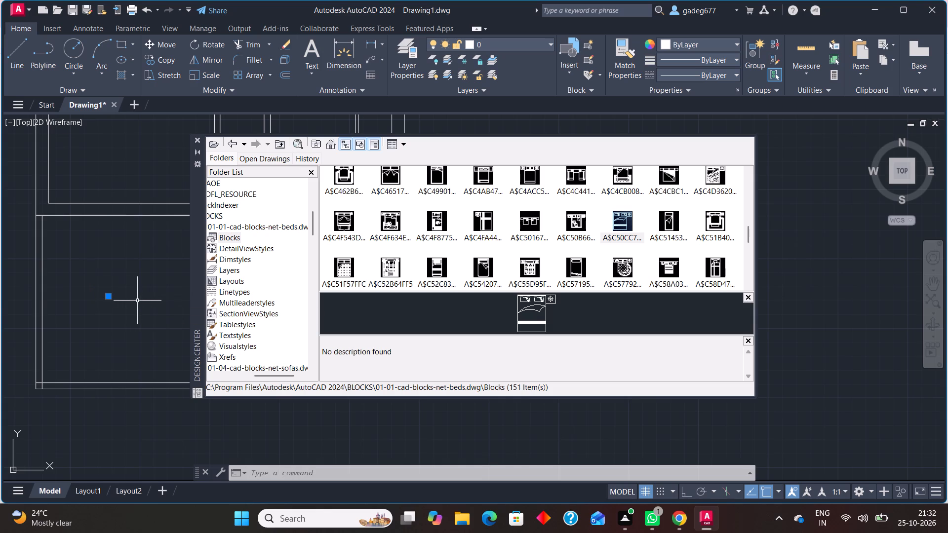
type("sc")
key("Return")
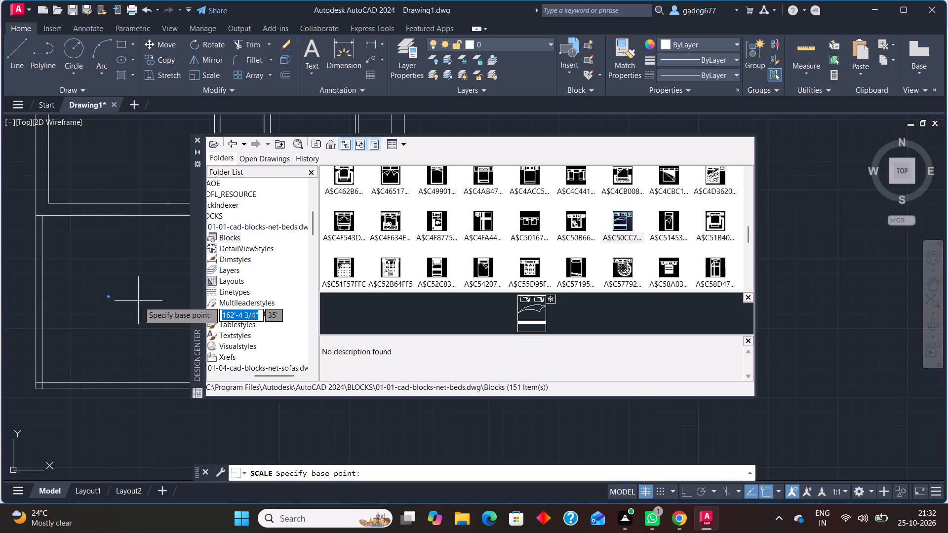
left_click(102, 300)
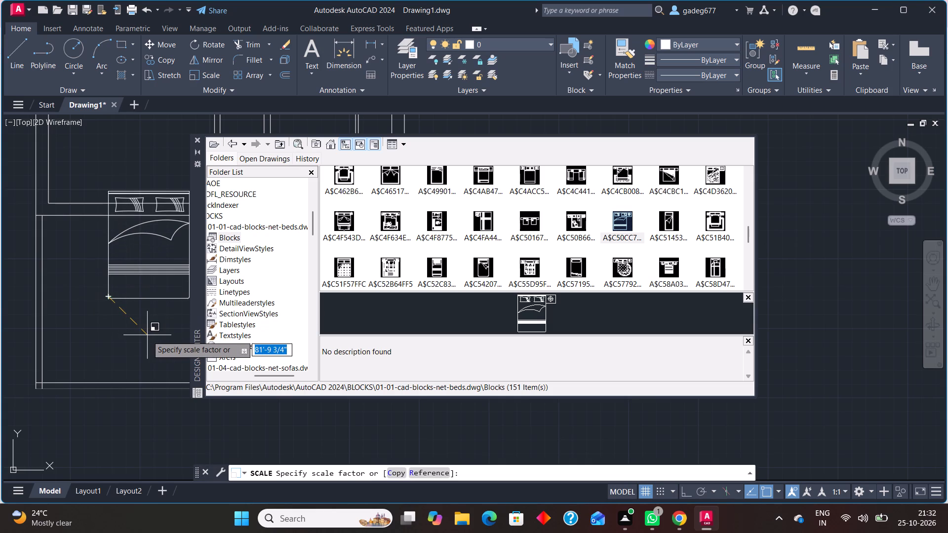
left_click(151, 344)
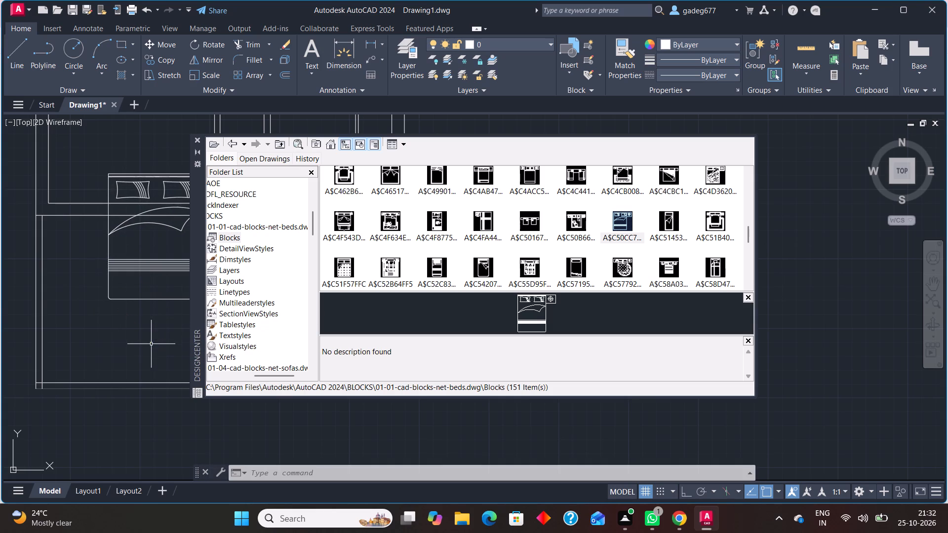
left_click(199, 140)
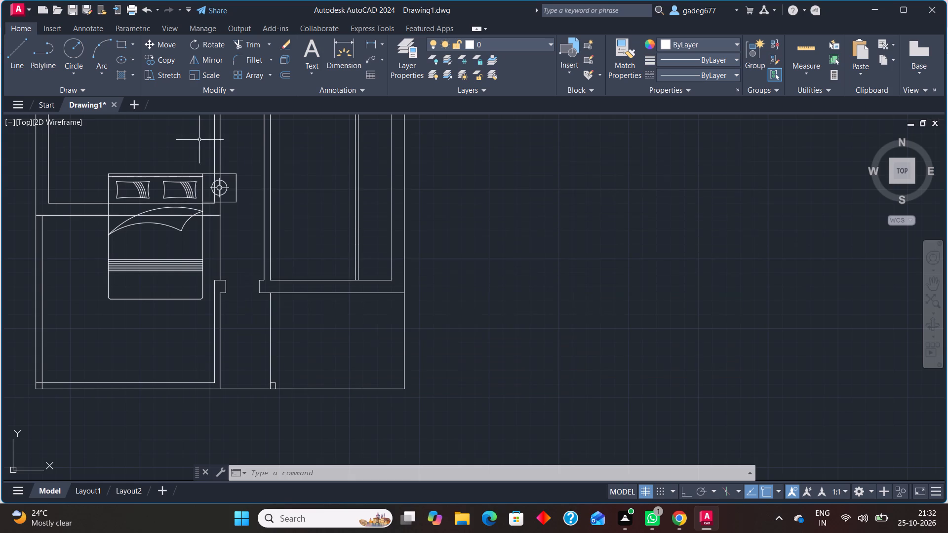
Rotate the new bed block 90° about the midpoint of its headboard edge.
left_click(172, 182)
left_click(200, 40)
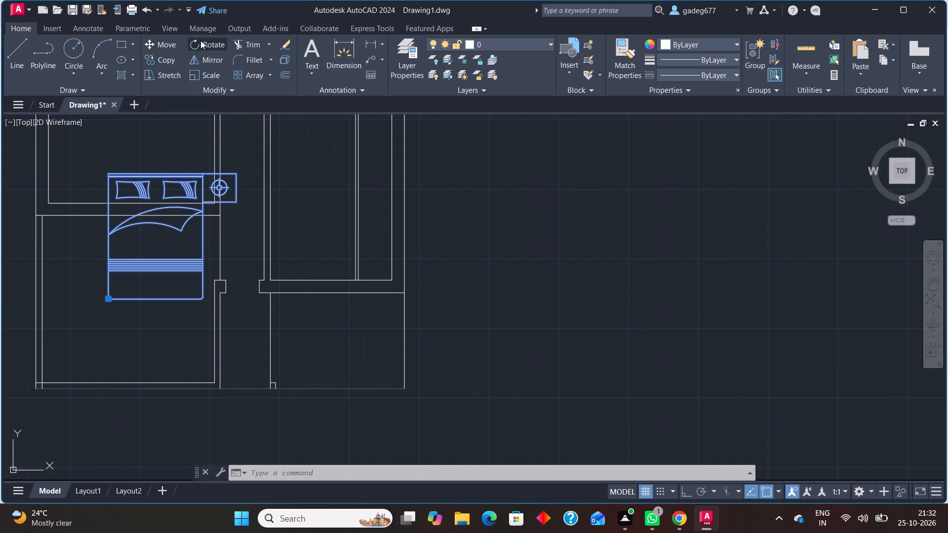
left_click(158, 173)
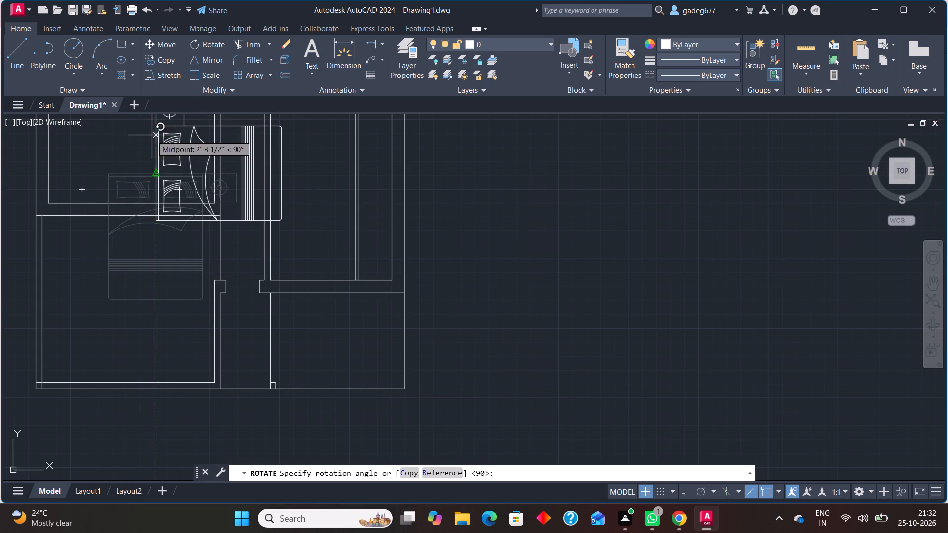
left_click(151, 135)
Move the rotated bed block by its lower headboard corner into the lower-left inside corner of the lower-left bedroom.
left_click(162, 153)
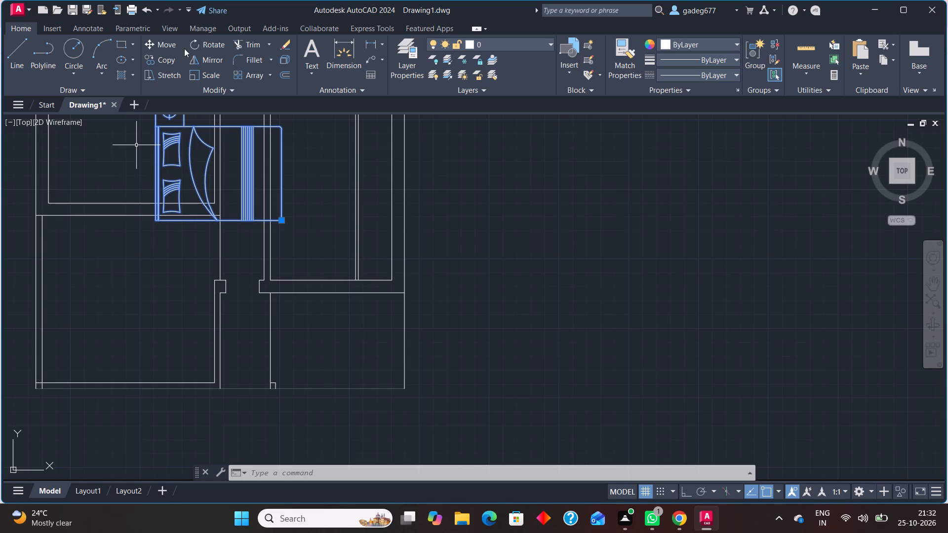
left_click(168, 43)
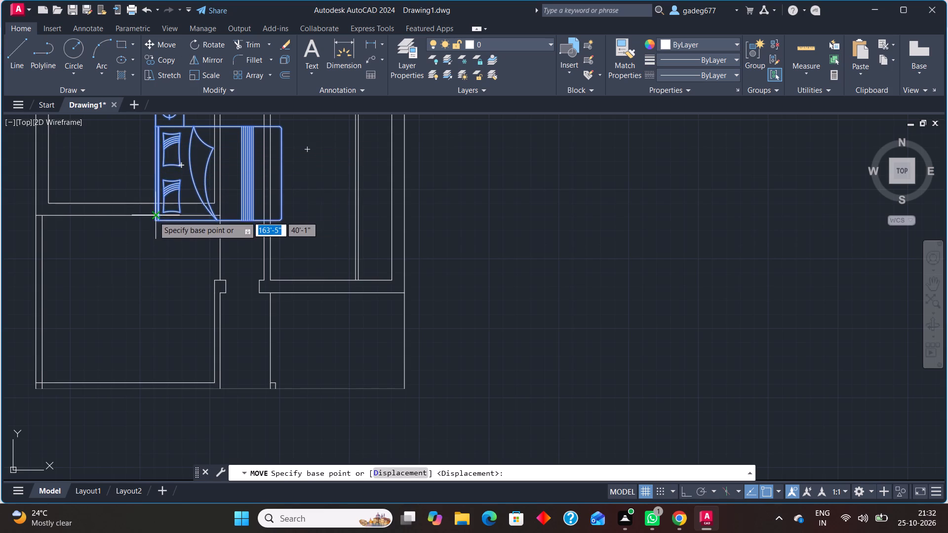
left_click(154, 220)
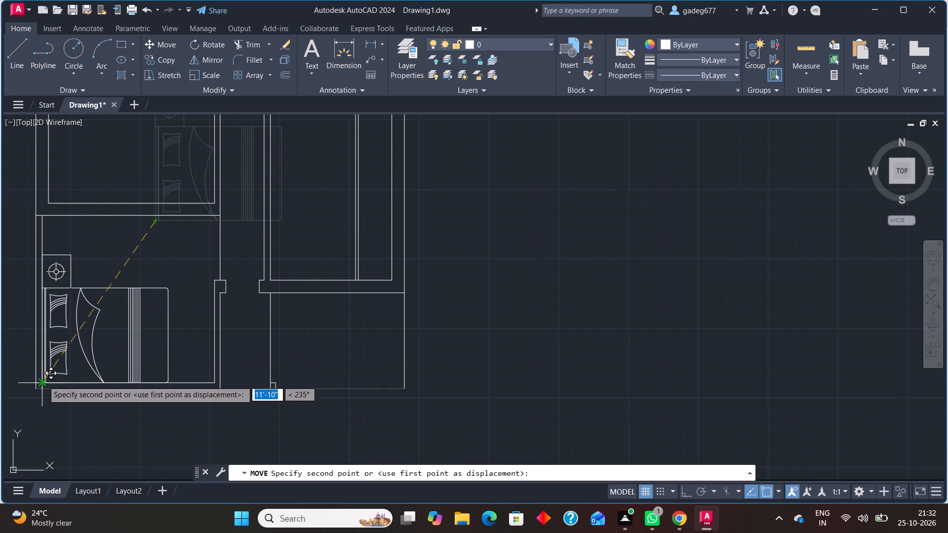
scroll(43, 381, "up", 2)
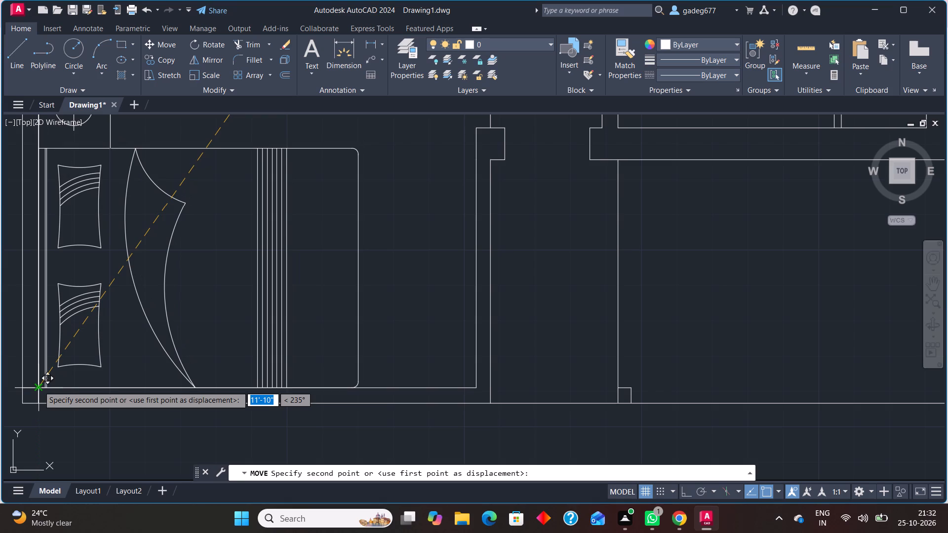
left_click(36, 388)
scroll(121, 347, "down", 2)
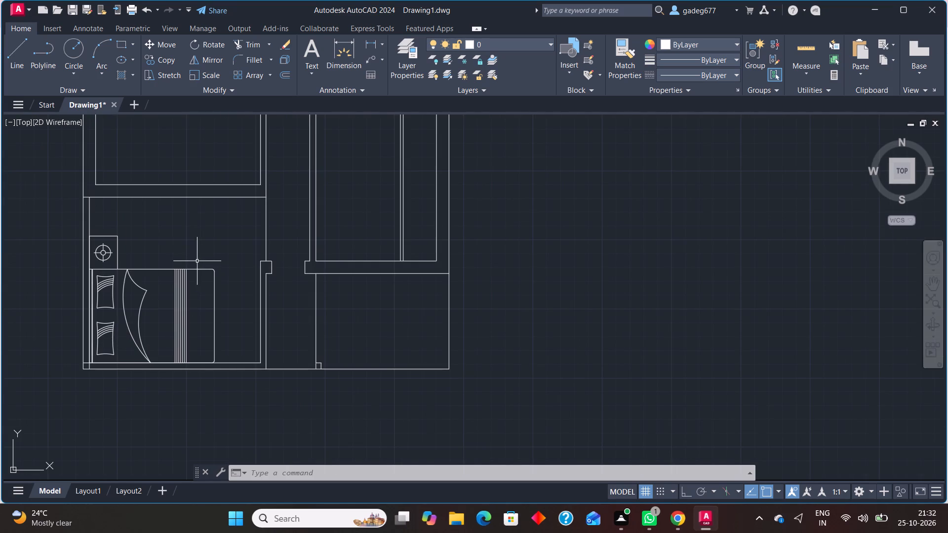
Nudge the bed block out of the corner so it stands slightly clear of the bedroom's left and bottom walls.
left_click(123, 269)
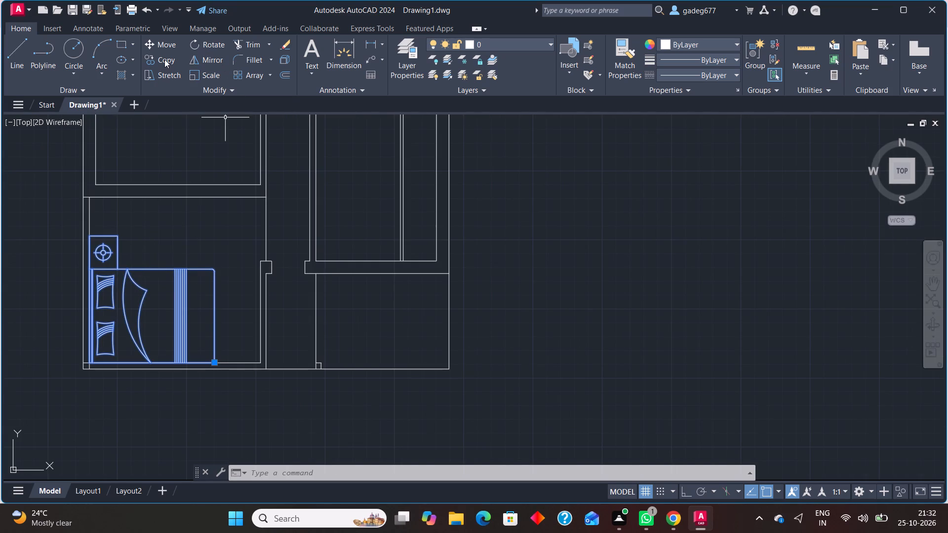
left_click(164, 45)
left_click(161, 324)
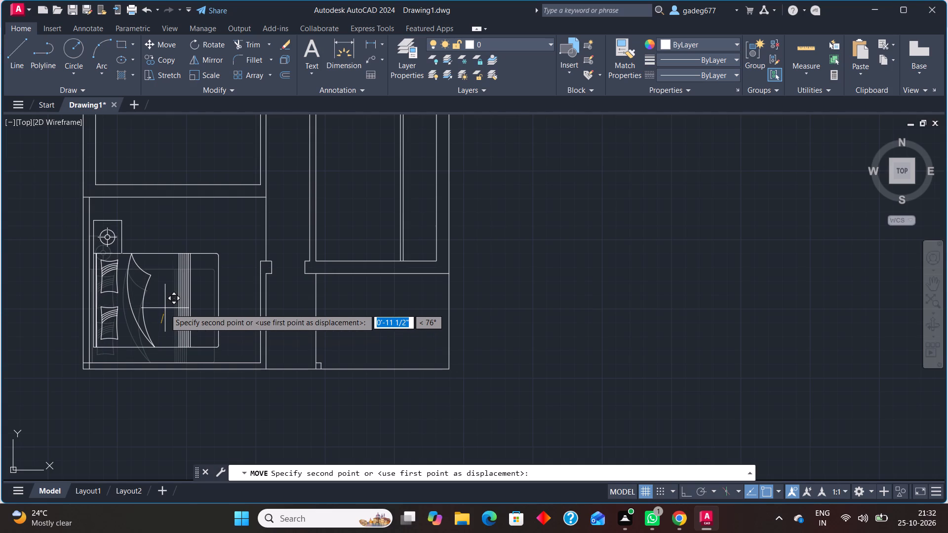
left_click(165, 308)
scroll(164, 184, "down", 2)
middle_click_drag(188, 194, 178, 274)
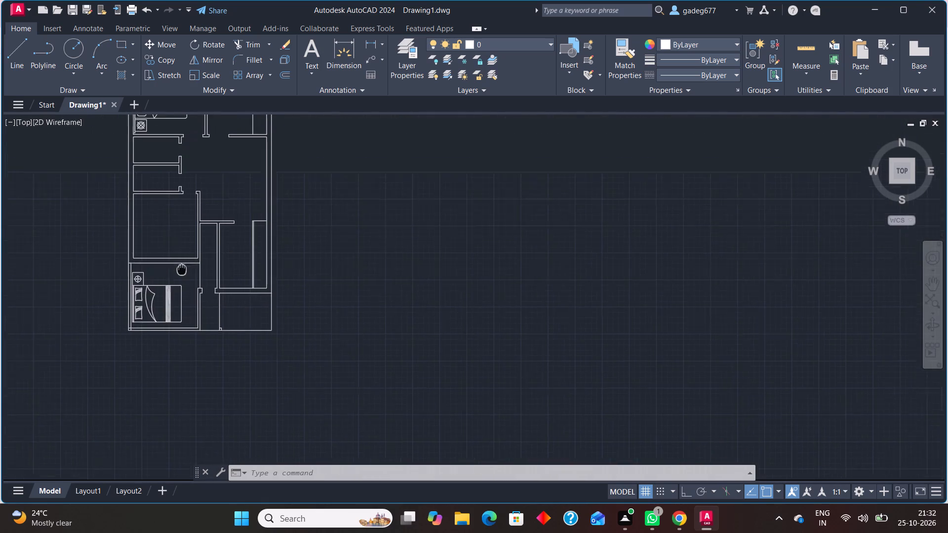
middle_click_drag(178, 274, 172, 284)
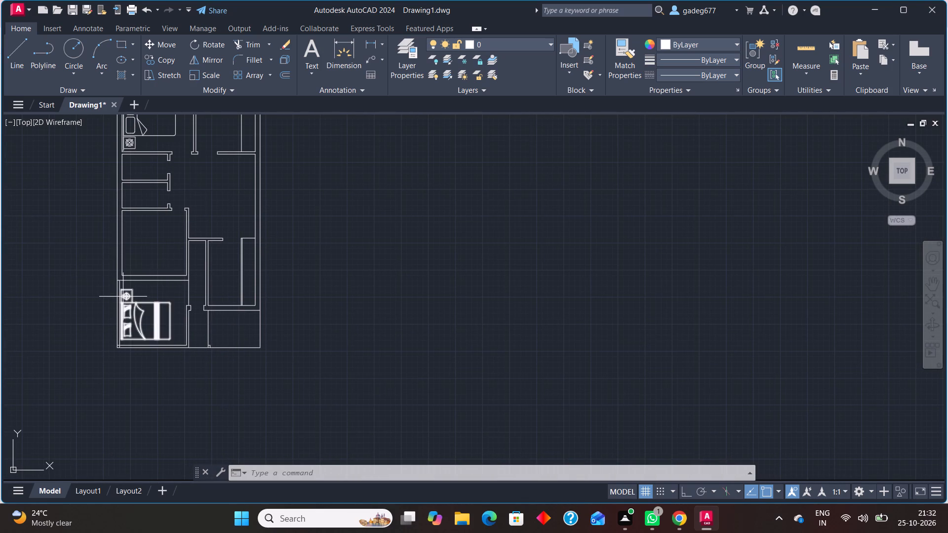
scroll(124, 296, "up", 2)
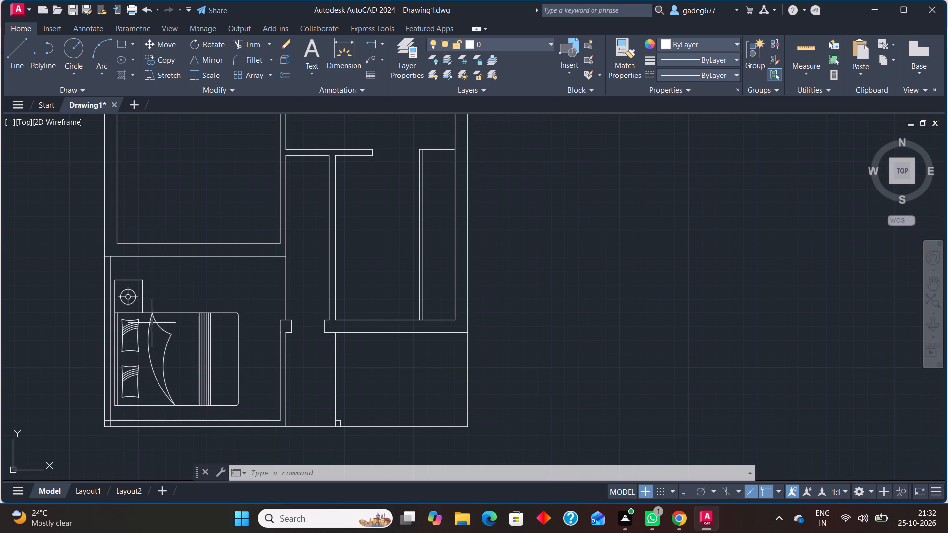
left_click(138, 333)
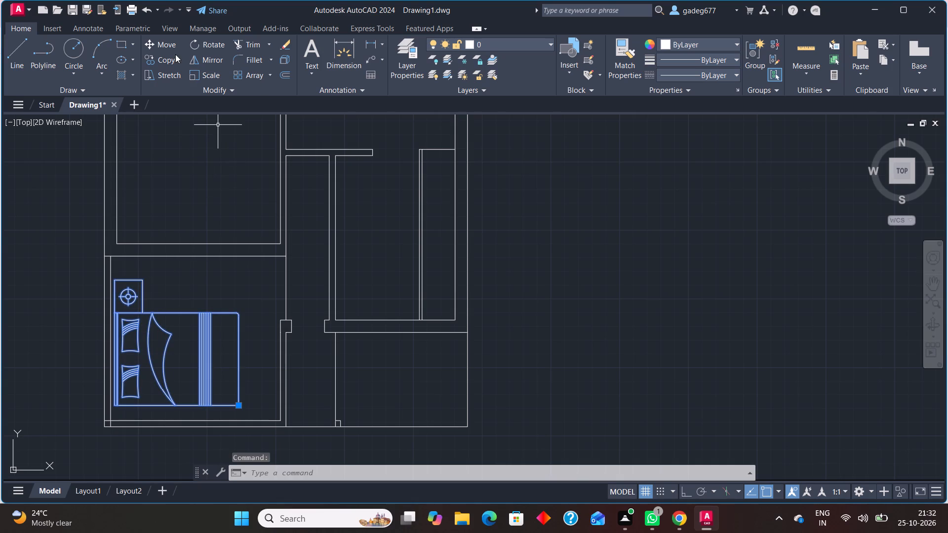
left_click(149, 39)
left_click(171, 362)
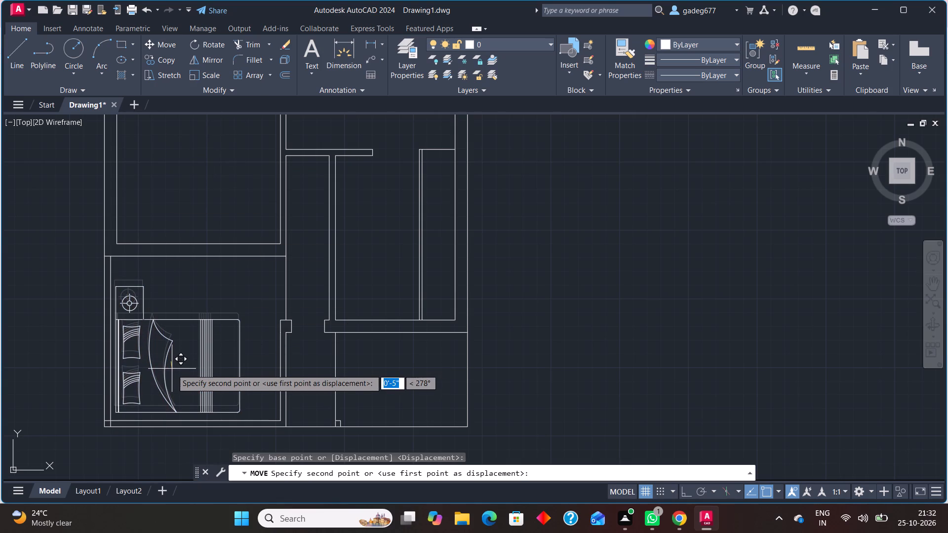
left_click(171, 372)
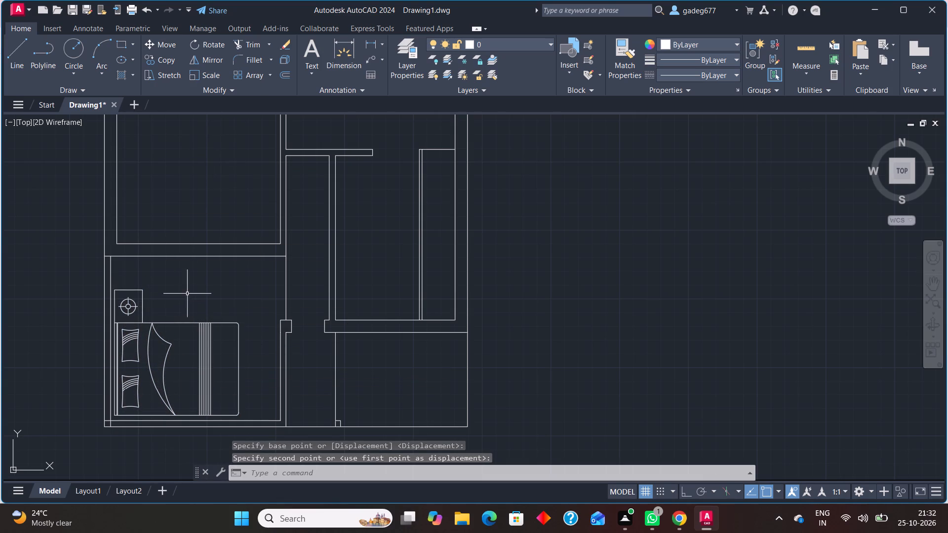
Draw a rectangular outline from the bedroom's upper-left inside corner, 1.5' deep and about 6' long, with its end line crossing the top wall.
key("l")
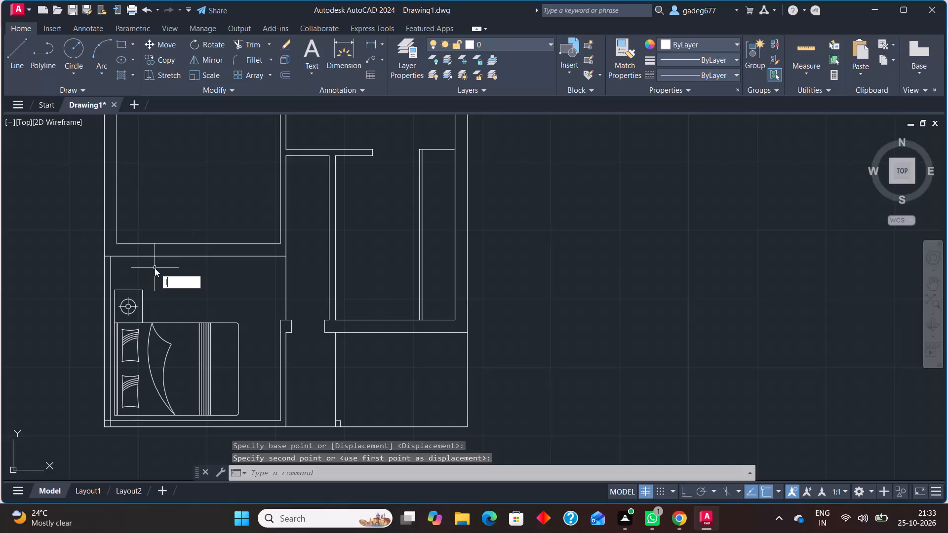
key("Return")
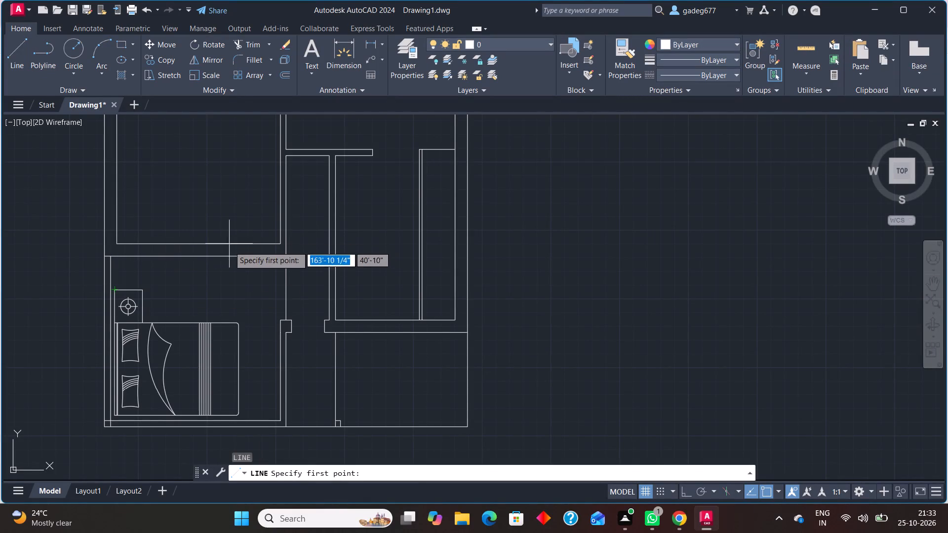
scroll(108, 260, "up", 2)
left_click(114, 252)
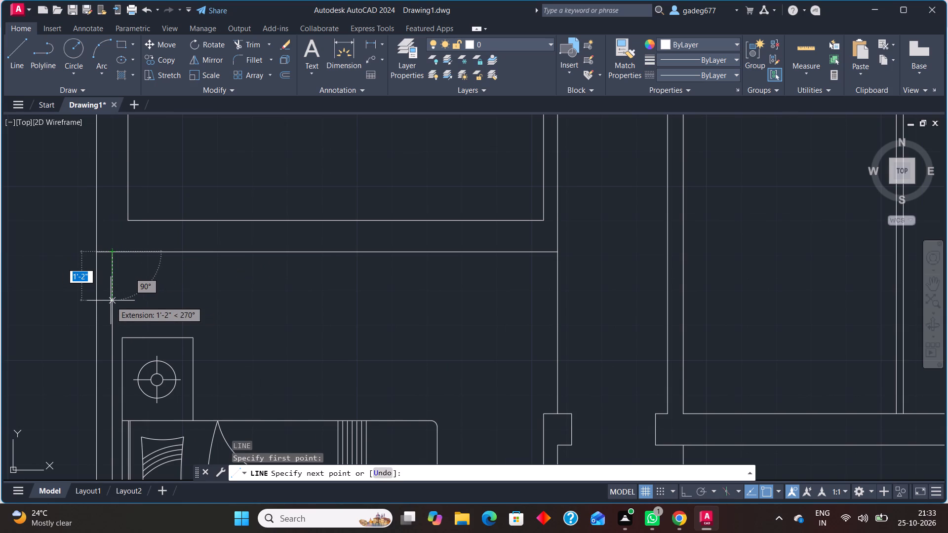
type("1.5\"")
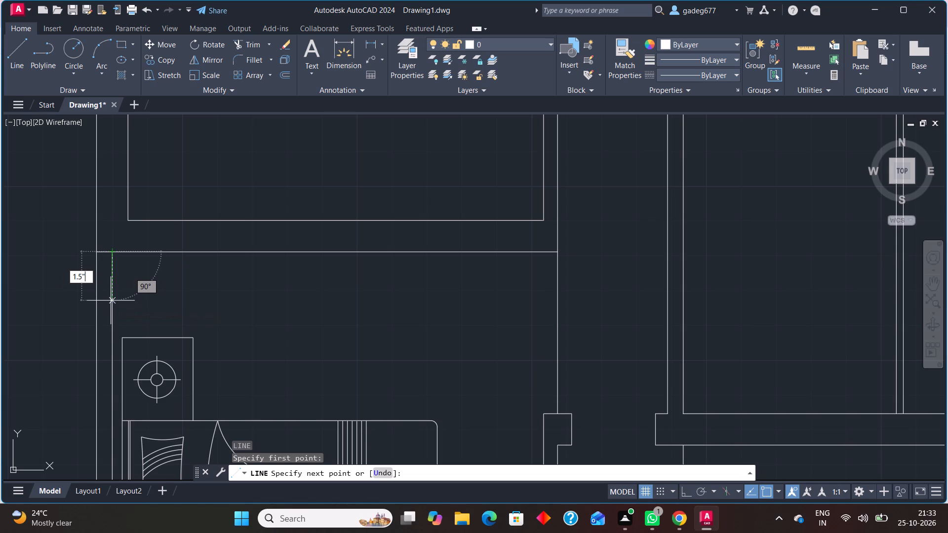
key("BackSpace")
key("apostrophe")
key("Return")
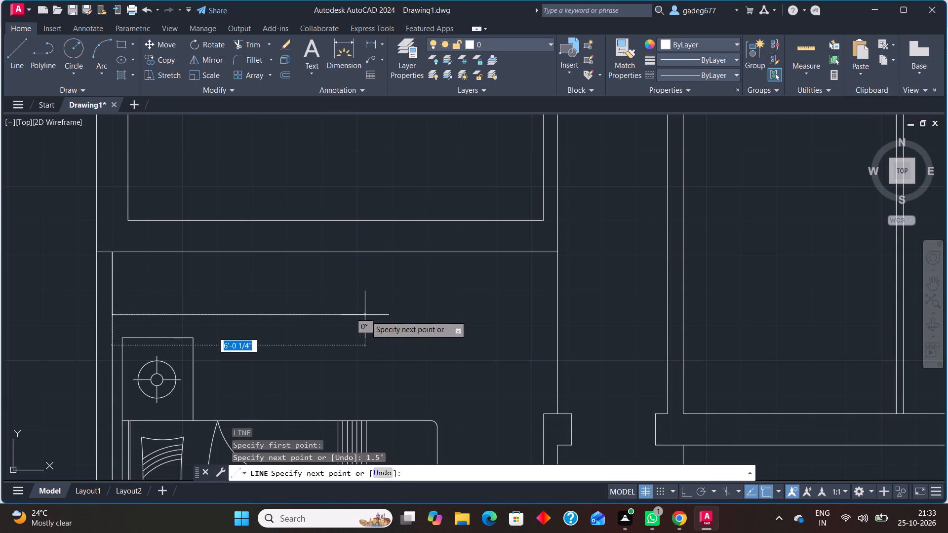
key("F8")
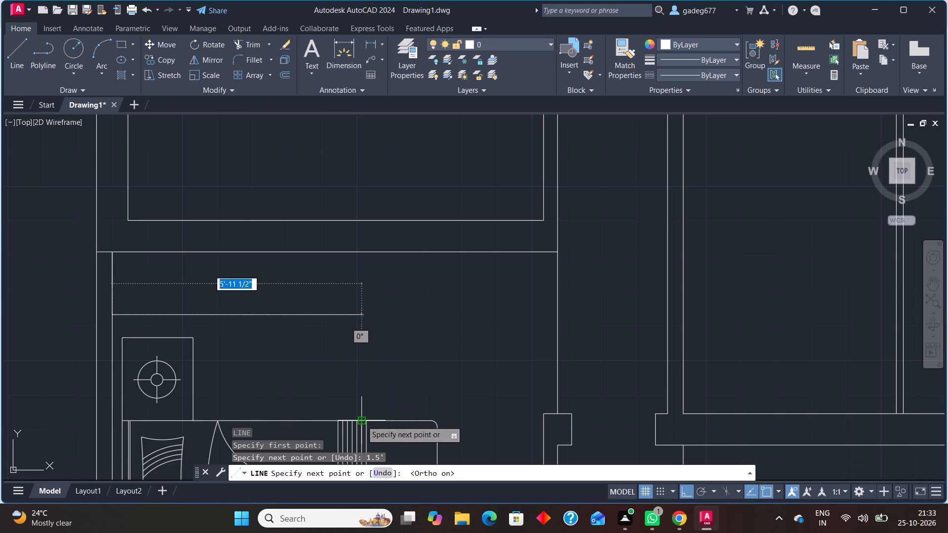
left_click(366, 316)
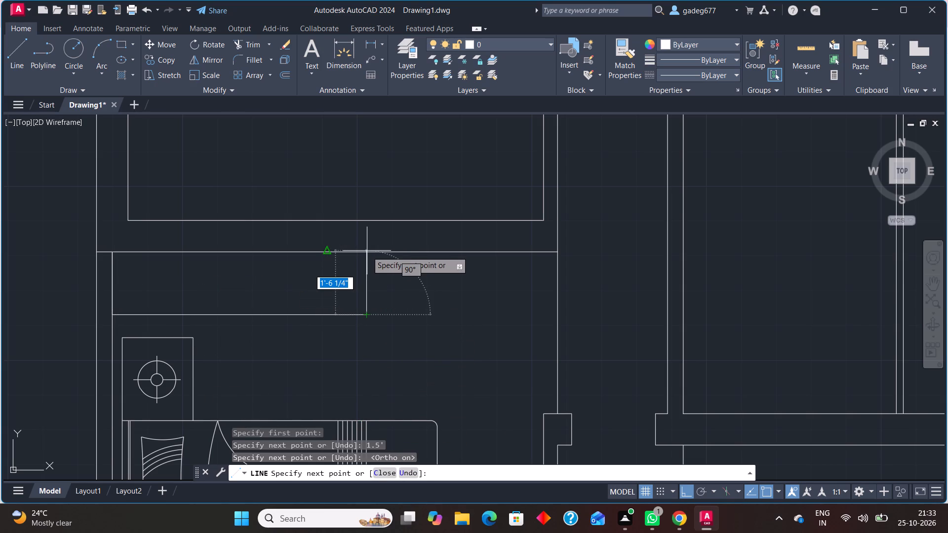
left_click(366, 241)
key("Escape")
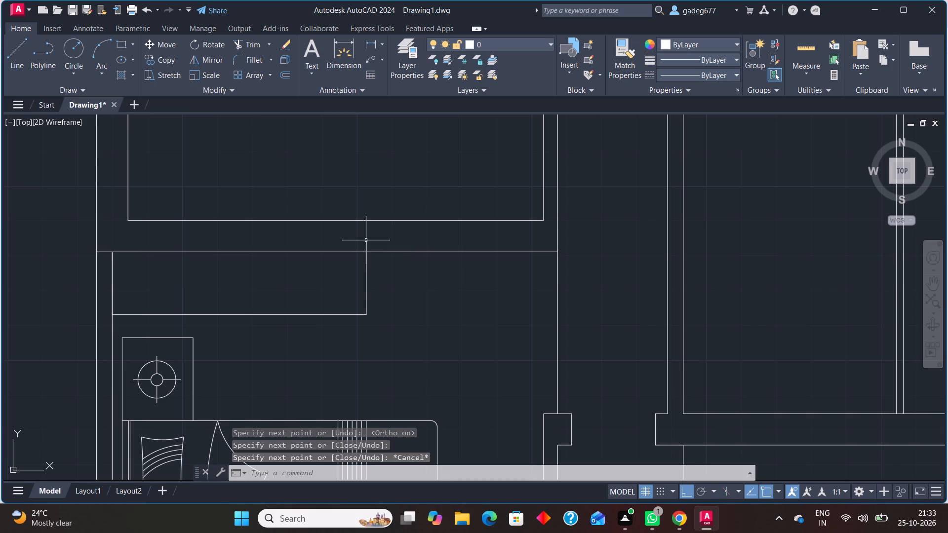
Trim the outline's end line where it overshoots the bedroom's top wall.
type("tr")
key("Return")
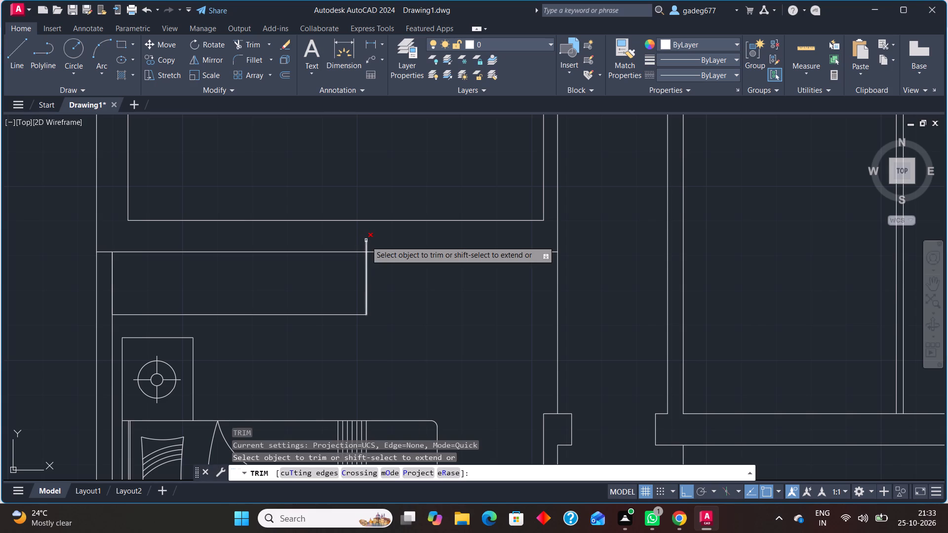
left_click(368, 242)
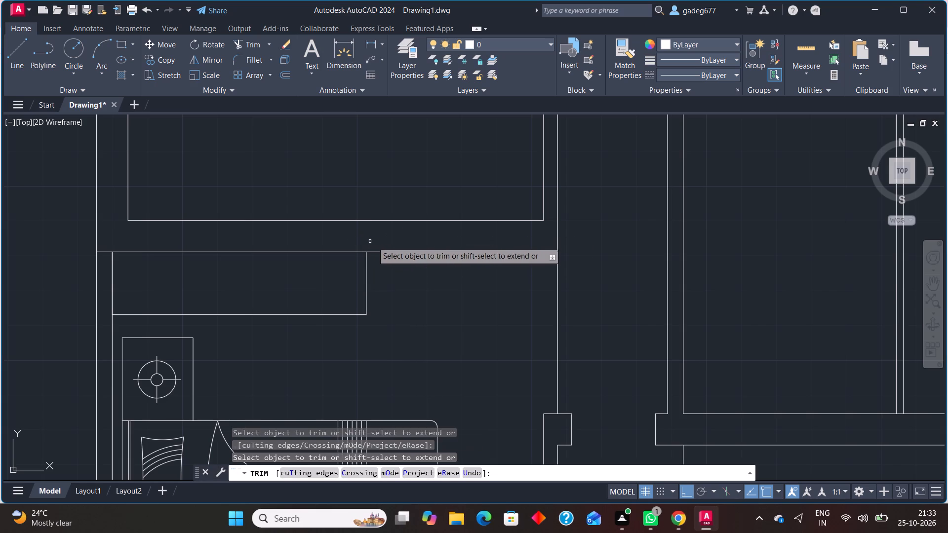
key("Escape")
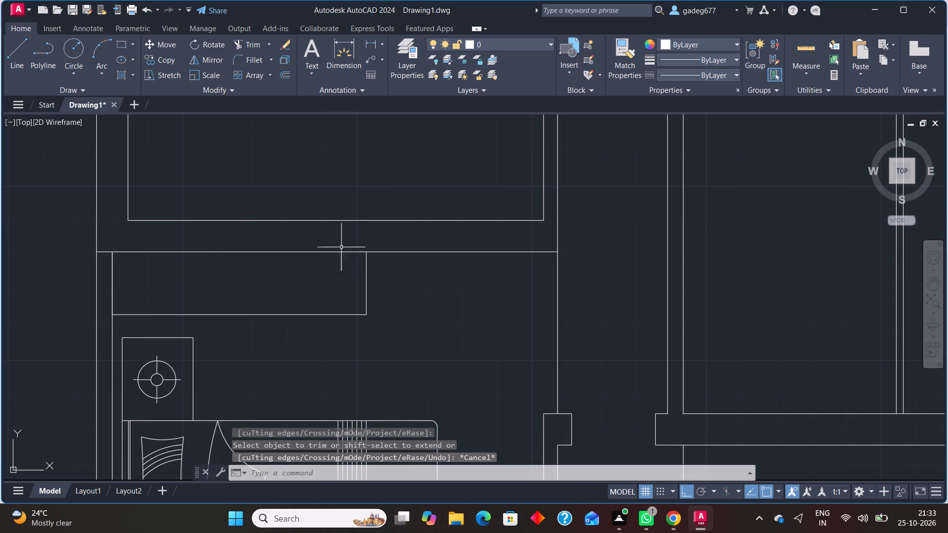
Move the bed block up about 10'-8" into the room directly above, slightly clear of its left and bottom walls.
scroll(429, 308, "down", 1)
middle_click_drag(442, 306, 357, 315)
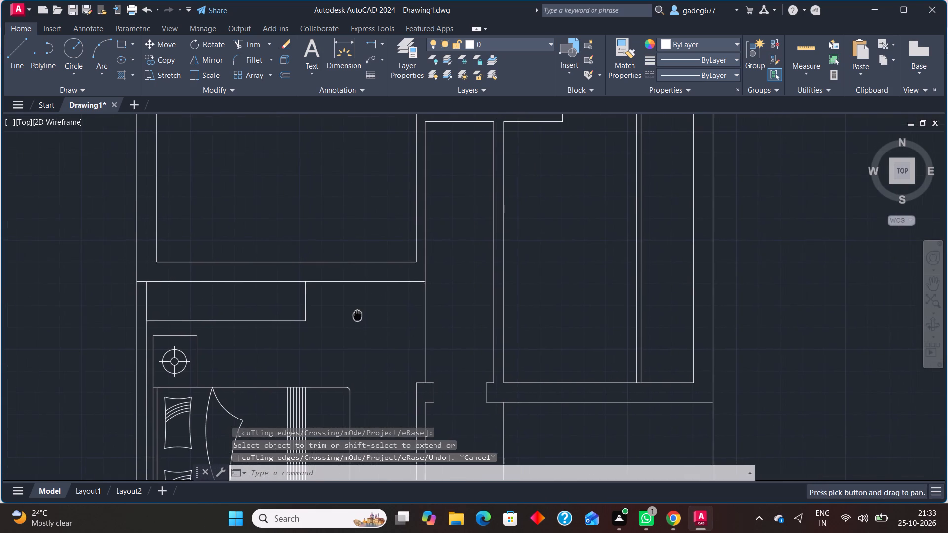
scroll(344, 321, "down", 2)
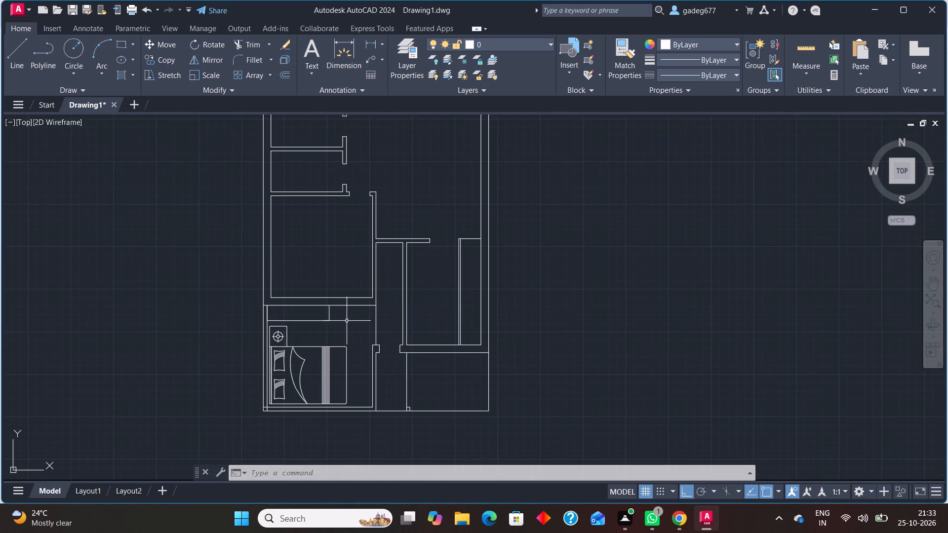
left_click(314, 347)
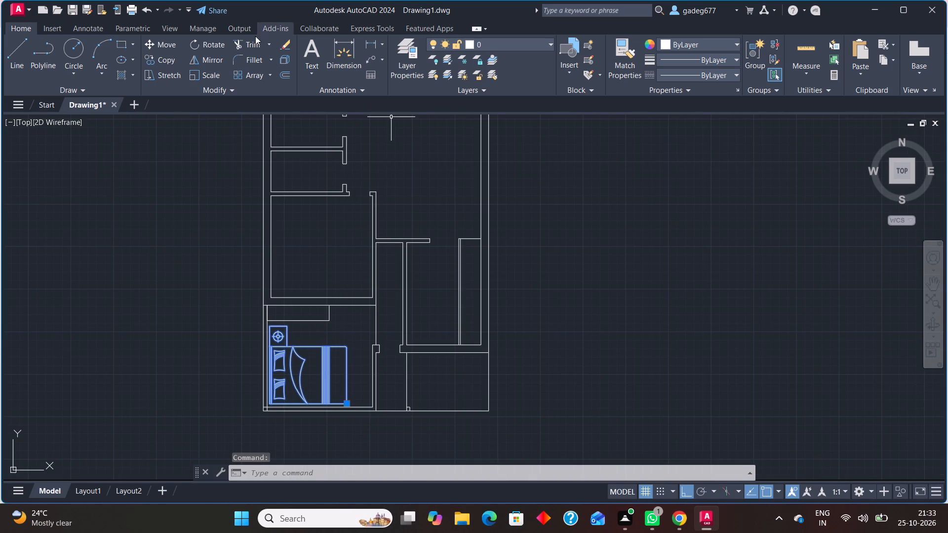
left_click(162, 41)
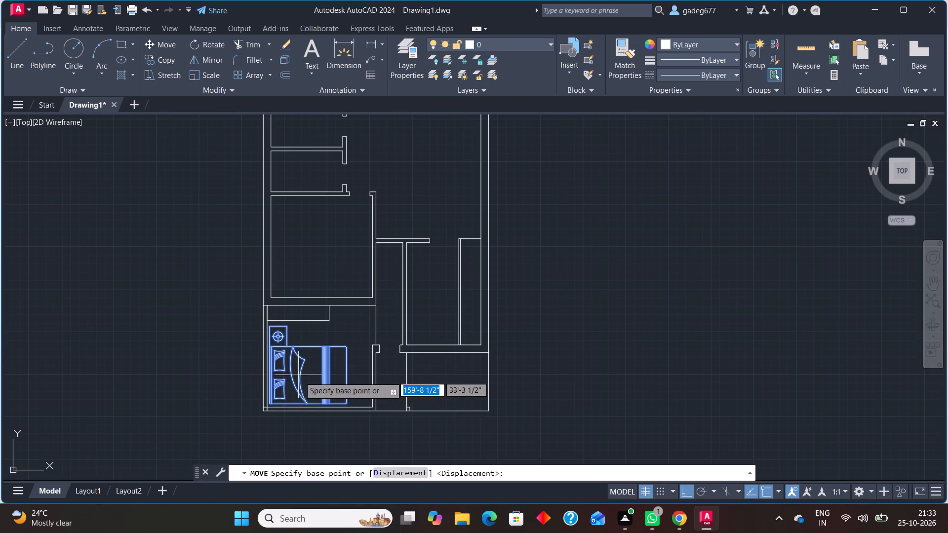
left_click(305, 380)
scroll(307, 291, "up", 3)
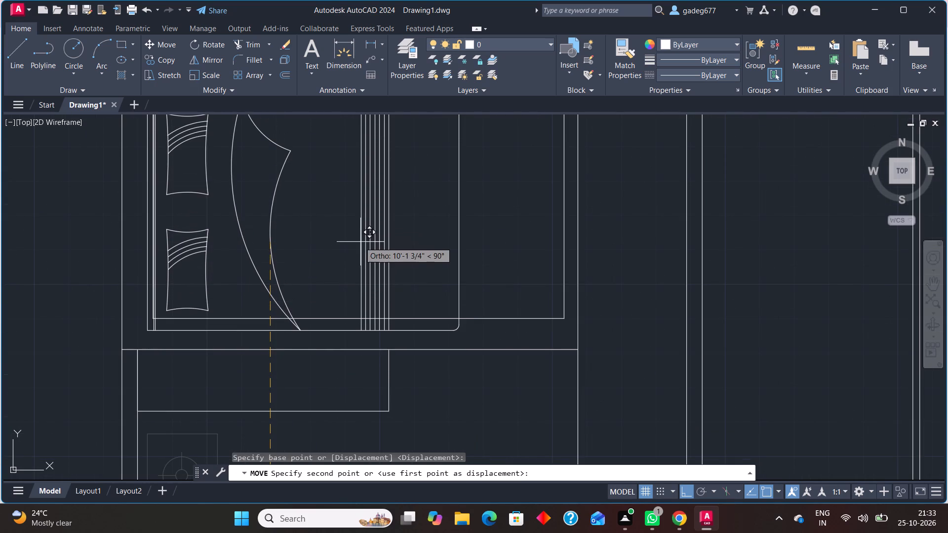
key("F8")
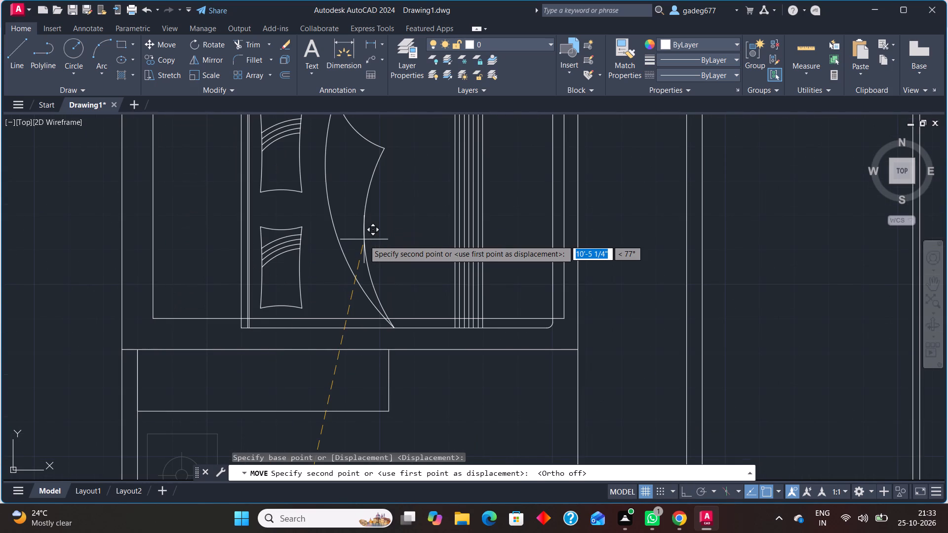
middle_click_drag(361, 240, 391, 349)
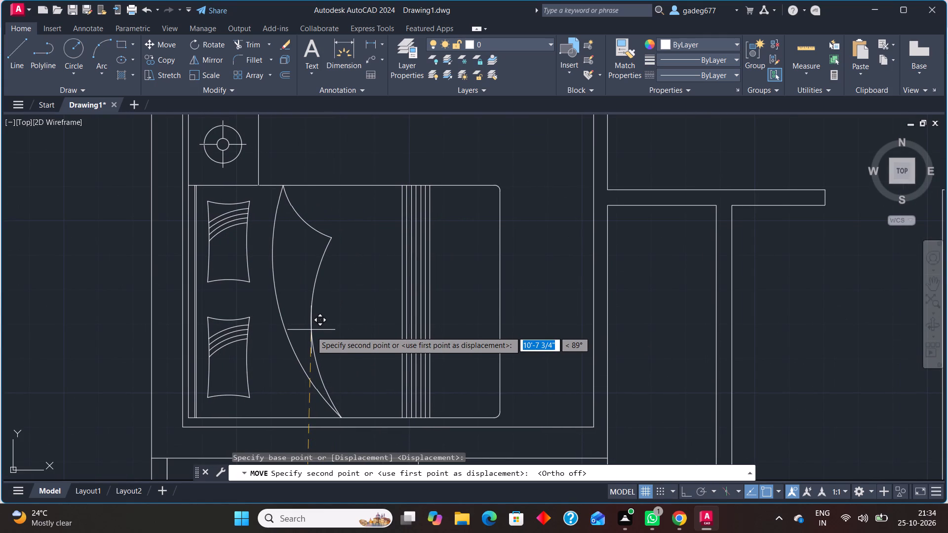
left_click(311, 333)
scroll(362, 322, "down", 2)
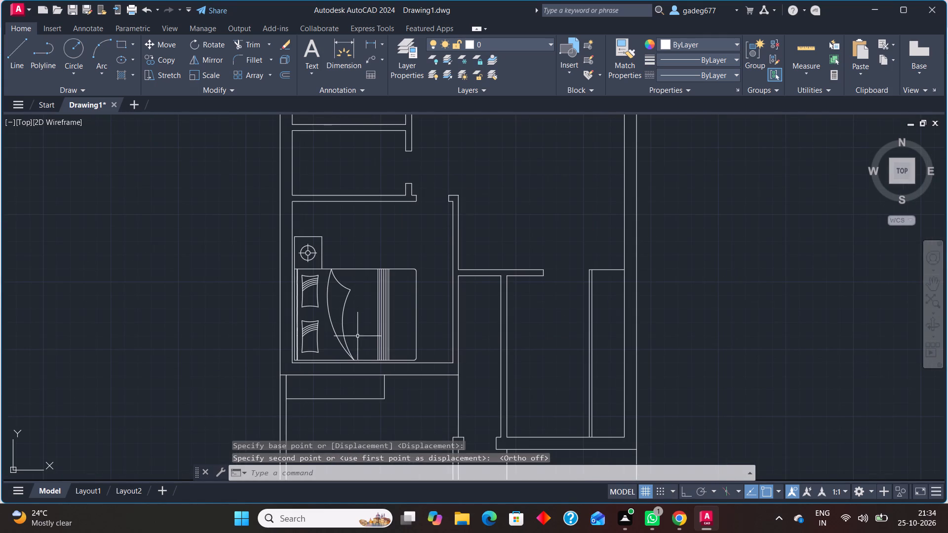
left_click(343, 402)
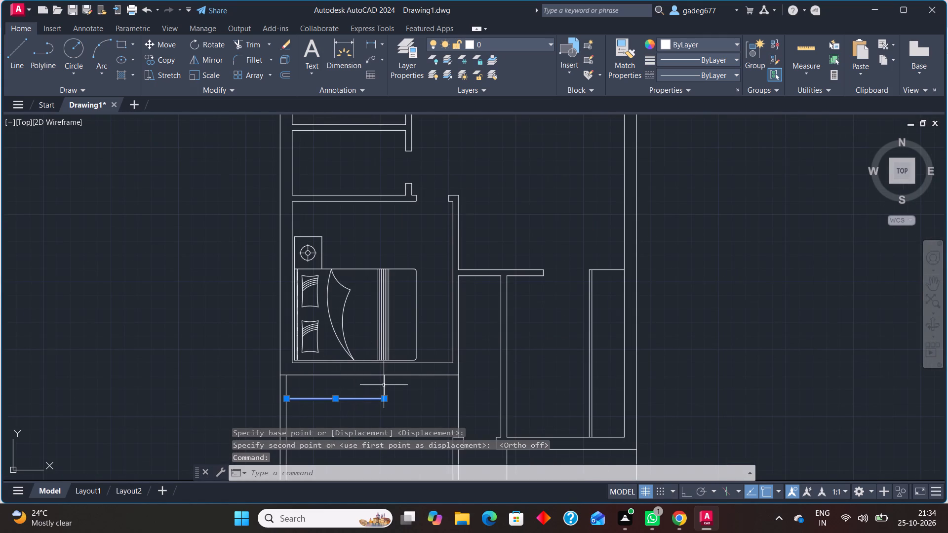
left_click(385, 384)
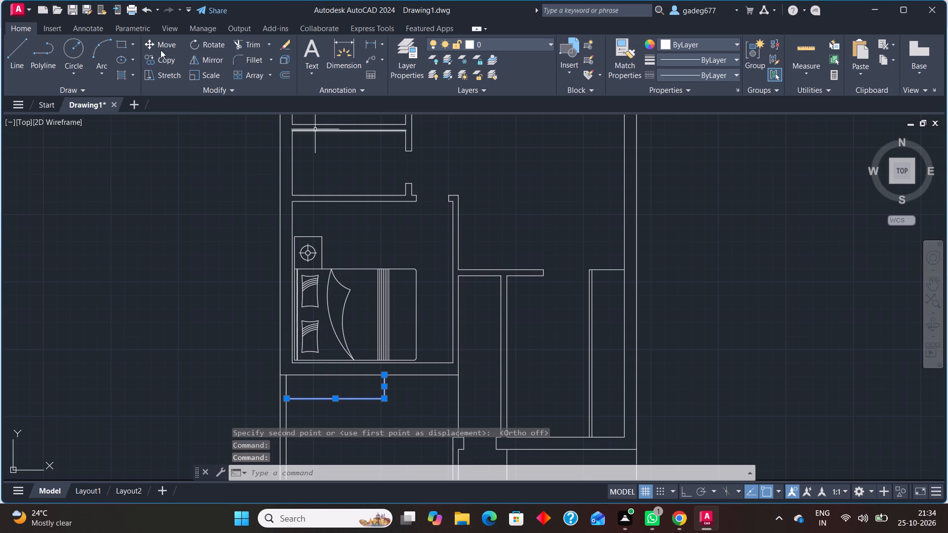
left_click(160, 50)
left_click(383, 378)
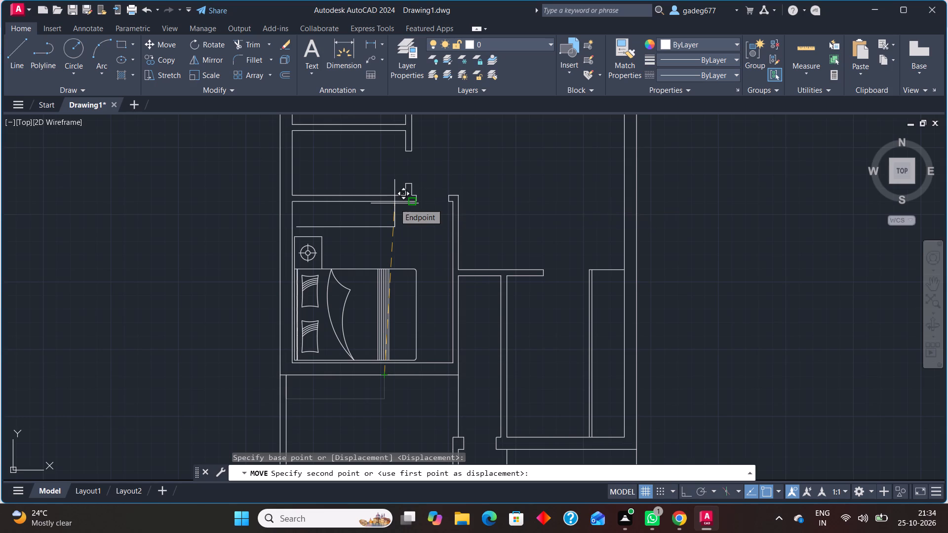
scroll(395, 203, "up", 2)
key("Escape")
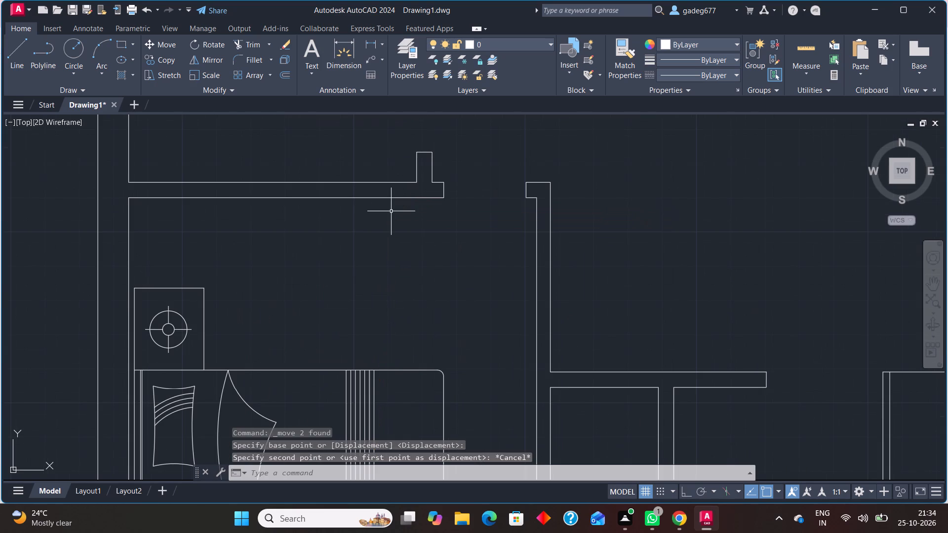
Move the 1.5' deep outline from the lower bedroom into the upper-left inside corner of the room above, against its top wall.
scroll(354, 202, "down", 2)
left_click(337, 397)
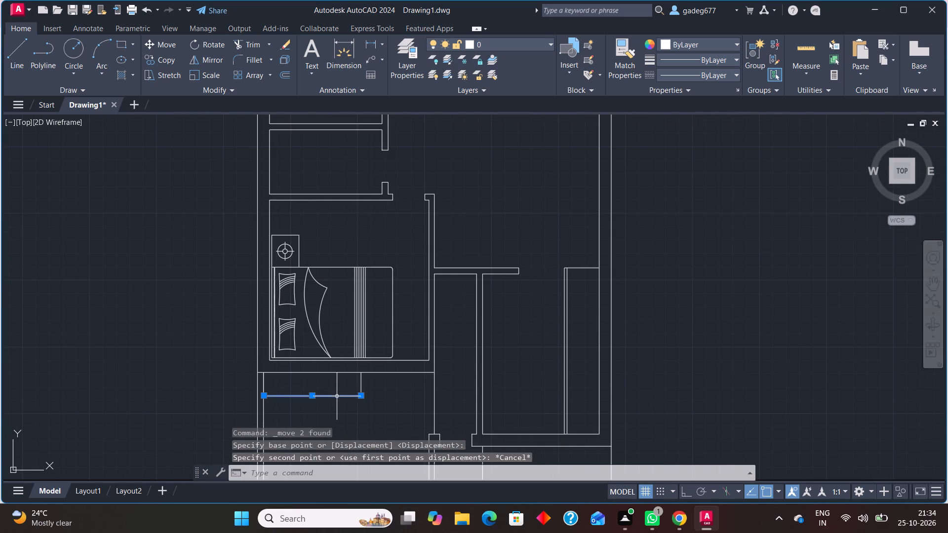
left_click(361, 379)
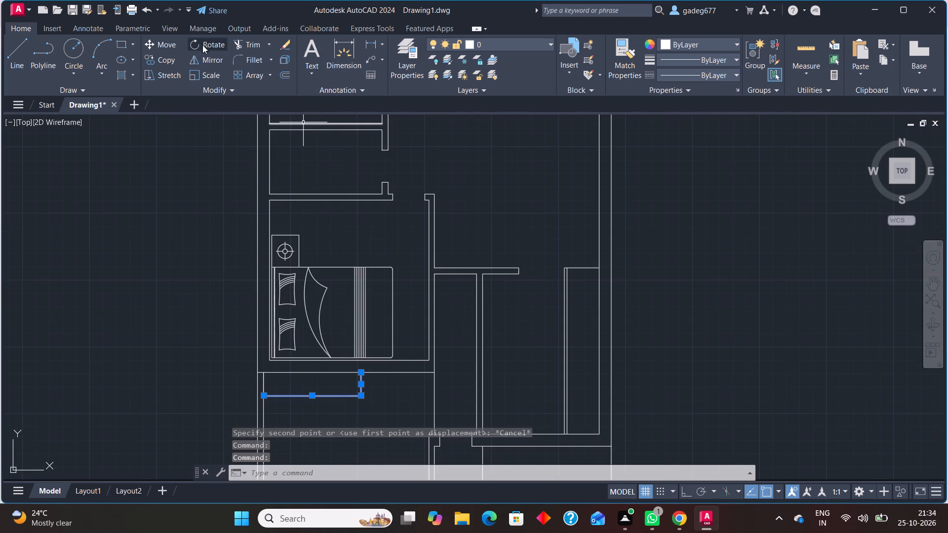
left_click(158, 41)
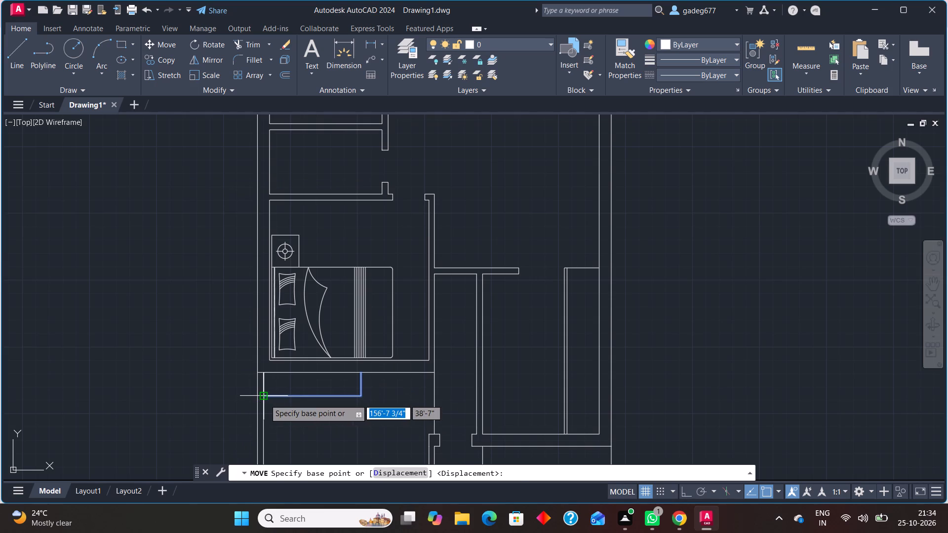
left_click(265, 399)
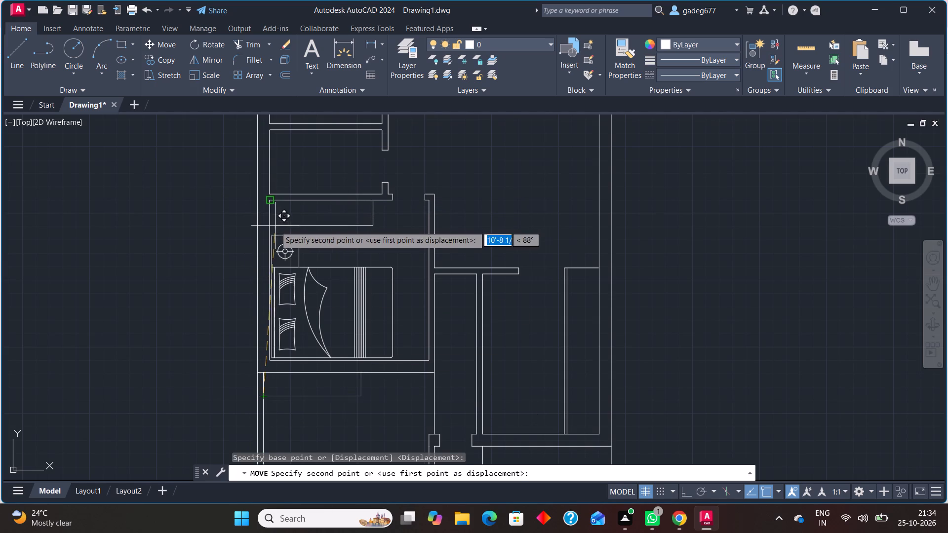
scroll(272, 225, "up", 2)
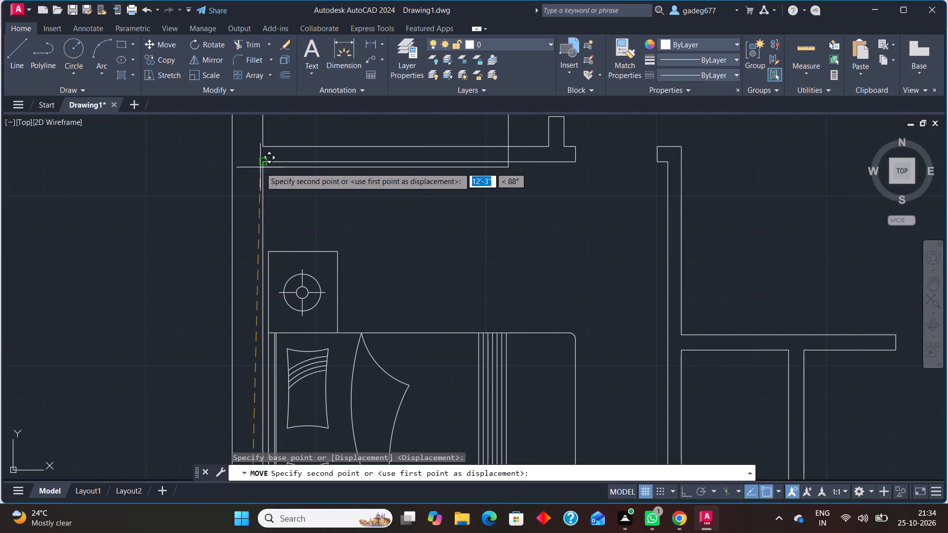
left_click(264, 224)
Insert the Toilet - Imperial block from the architectural tool palette near the small rooms and set it to Elongated (Plan).
scroll(370, 189, "down", 1)
middle_click_drag(438, 243, 175, 332)
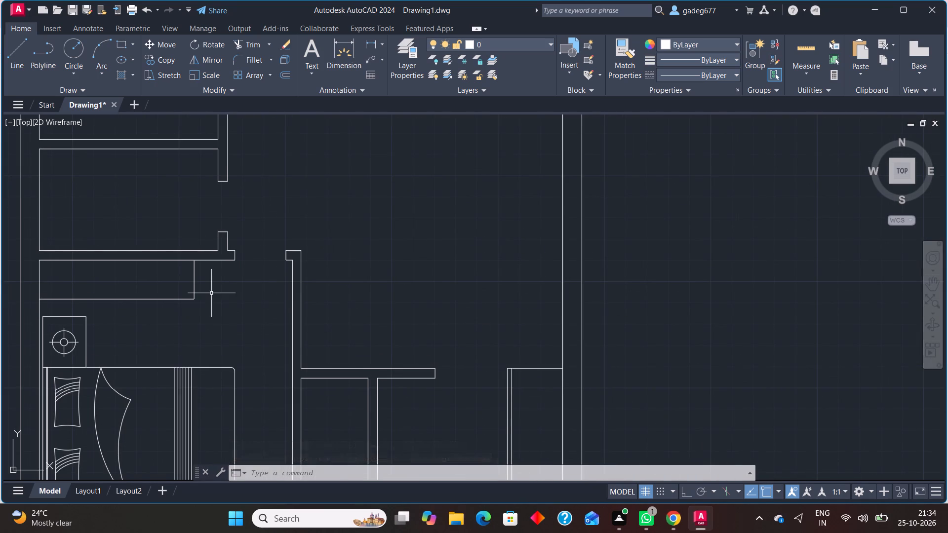
key("ctrl+3")
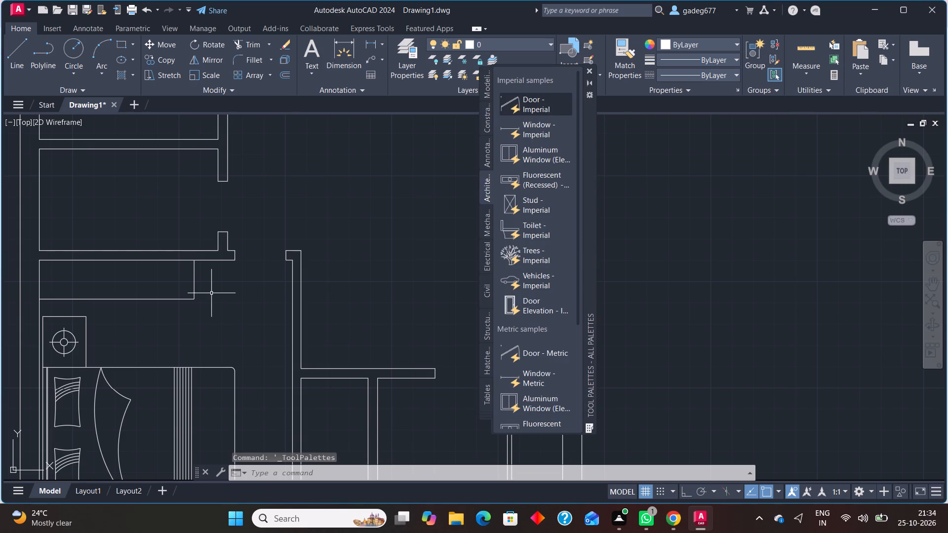
left_click(535, 231)
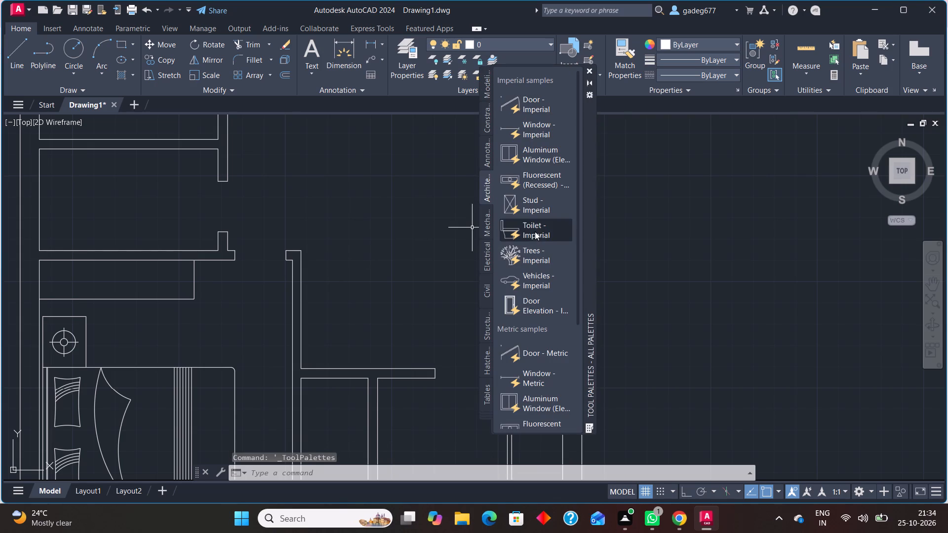
left_click(317, 228)
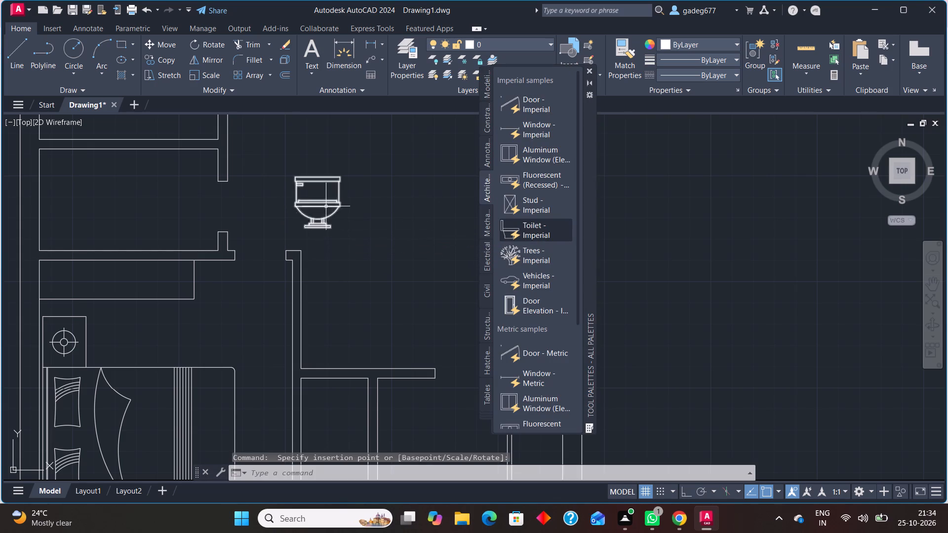
left_click(325, 204)
left_click(284, 241)
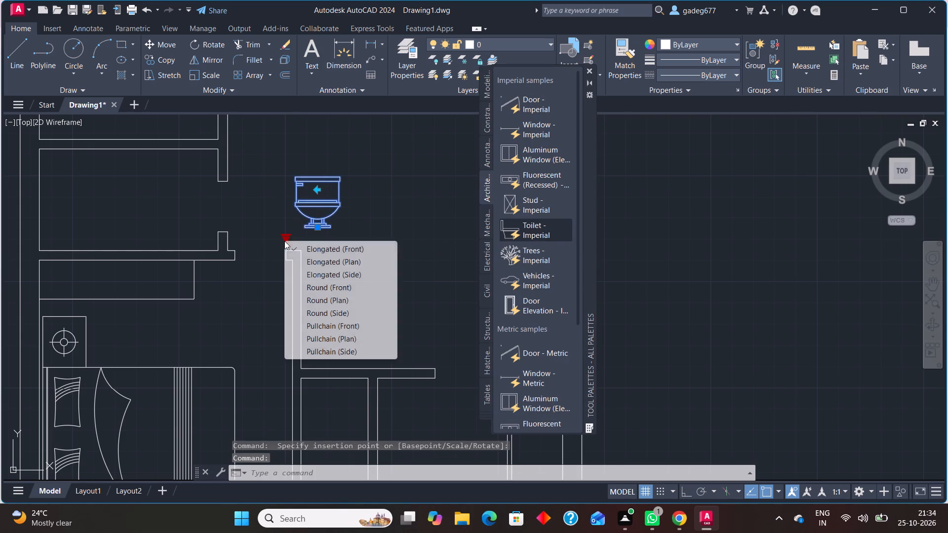
left_click(331, 267)
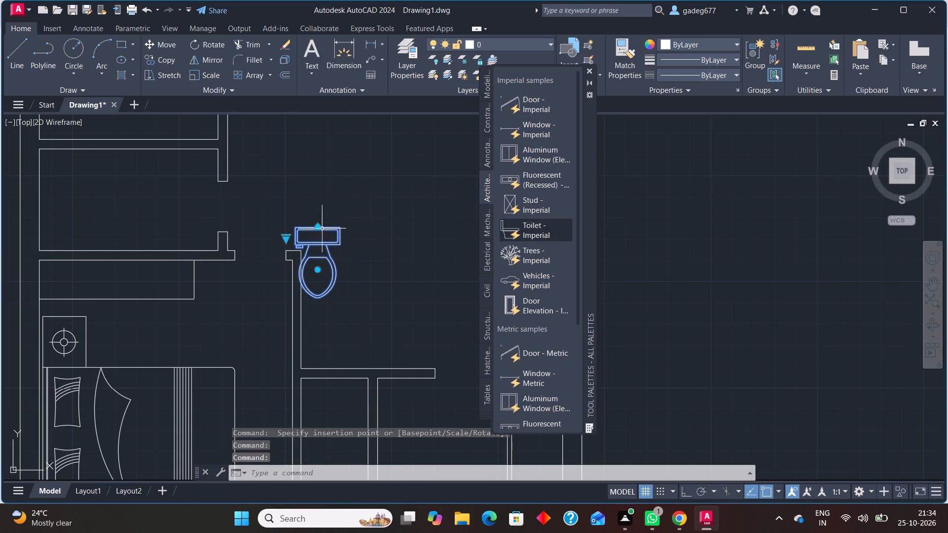
Align the toilet's tank back against the bottom wall of the small room directly above the single-nightstand bedroom, near its left wall.
left_click(316, 228)
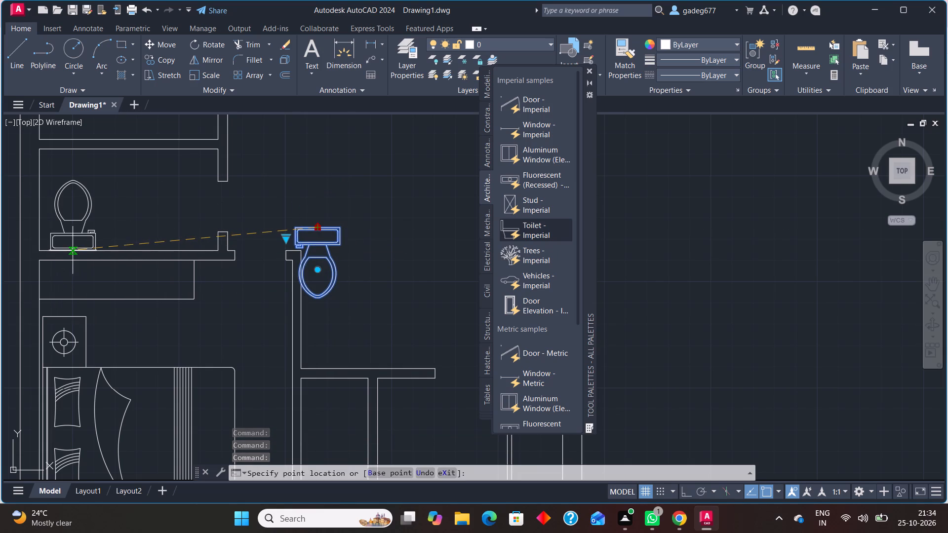
left_click(73, 251)
Copy the toilet about 4'-4" up into the next small room, its tank against the bottom wall, with object snap off.
middle_click_drag(156, 220, 201, 313)
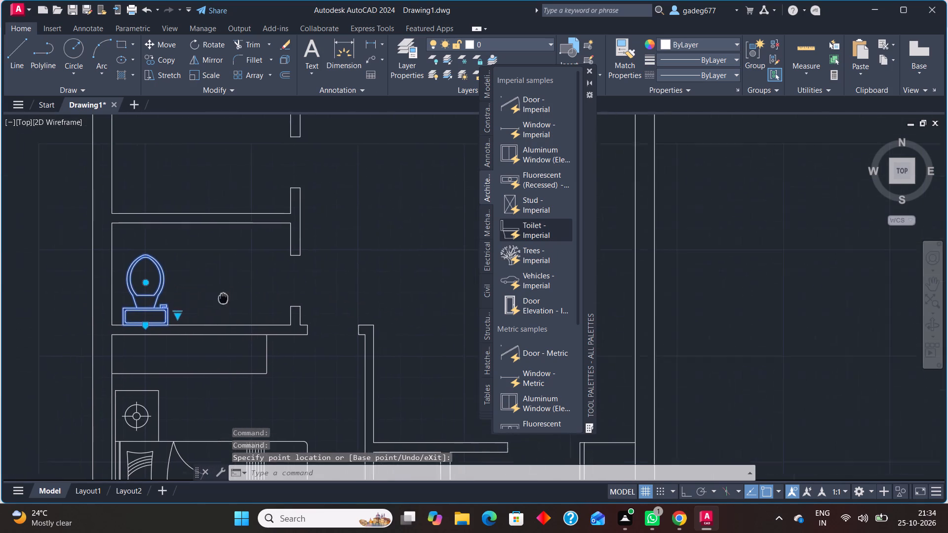
middle_click_drag(201, 313, 197, 318)
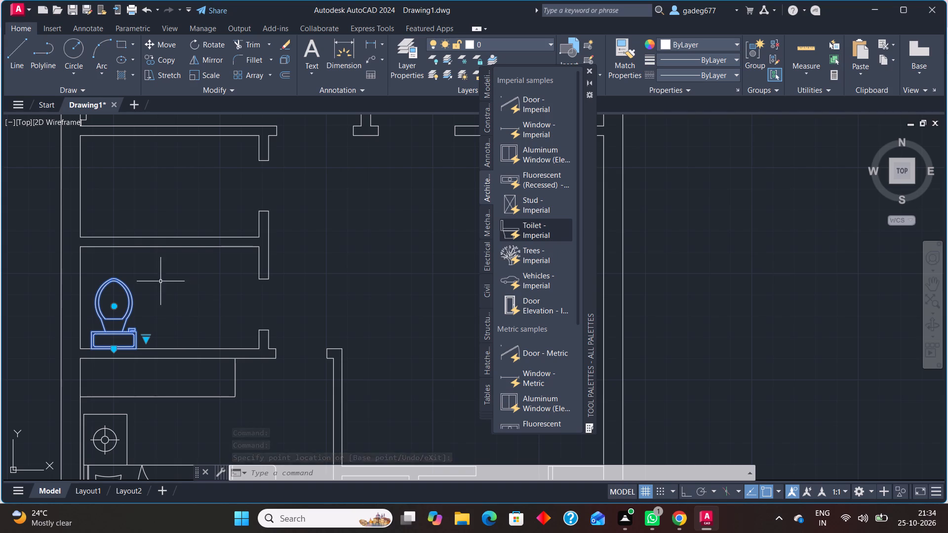
left_click(162, 61)
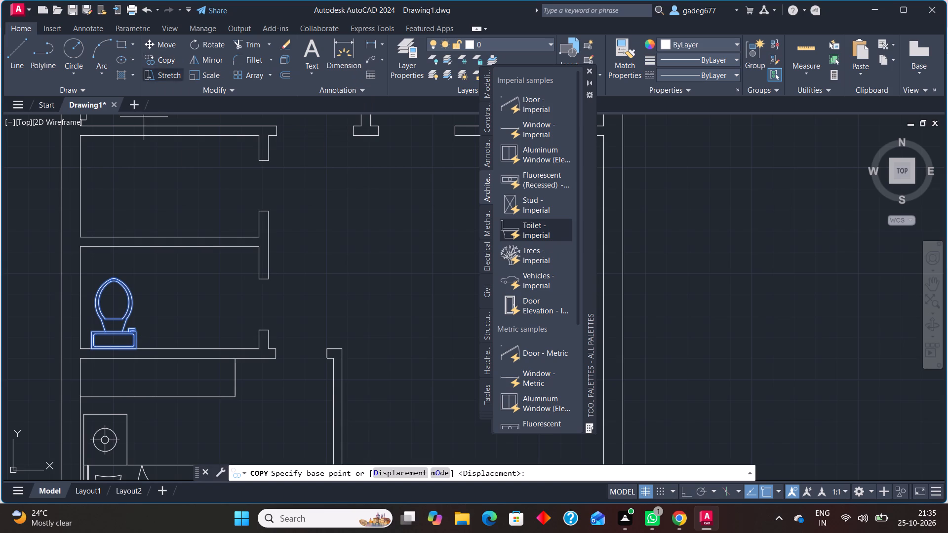
left_click(113, 350)
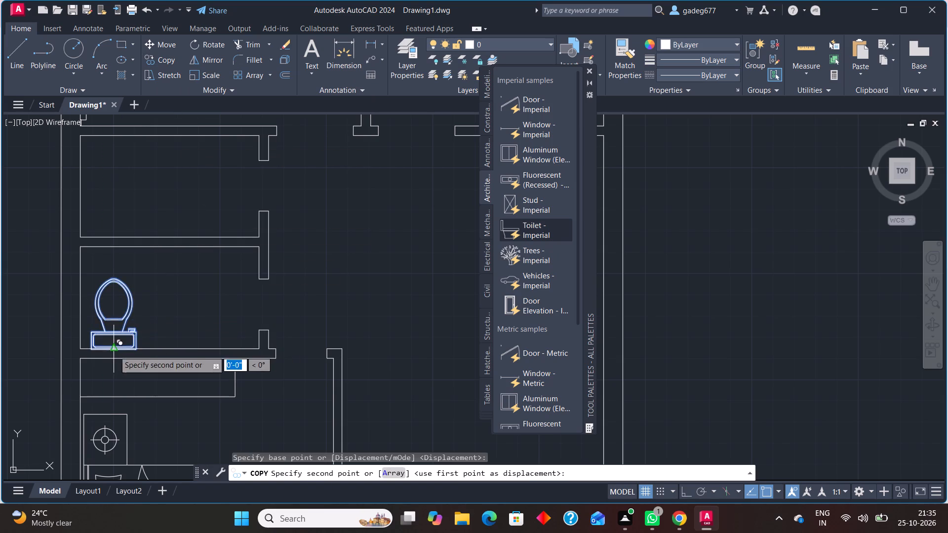
scroll(118, 236, "up", 2)
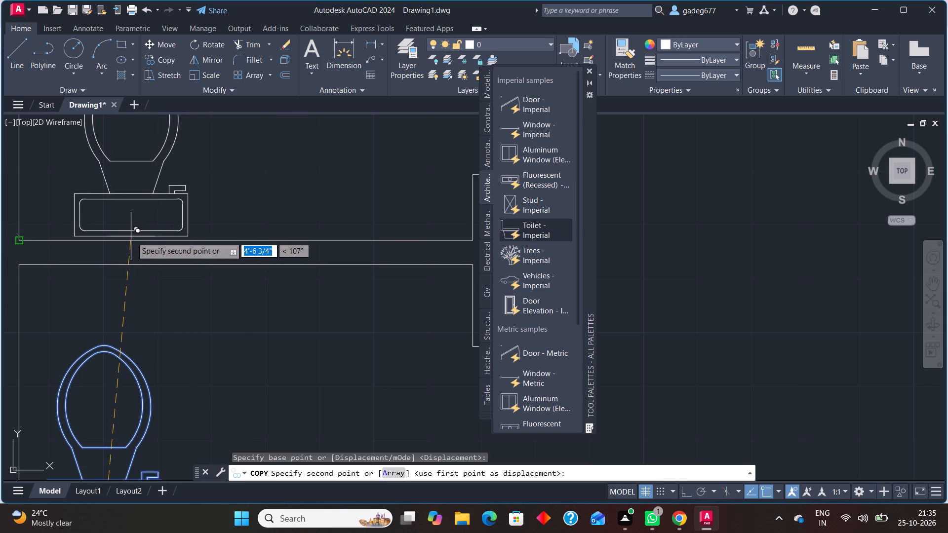
left_click(768, 495)
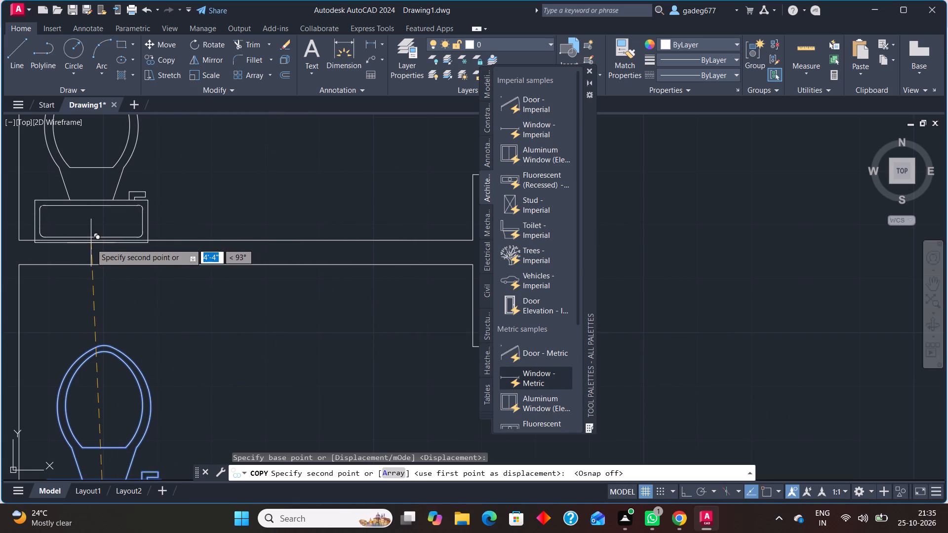
left_click(91, 240)
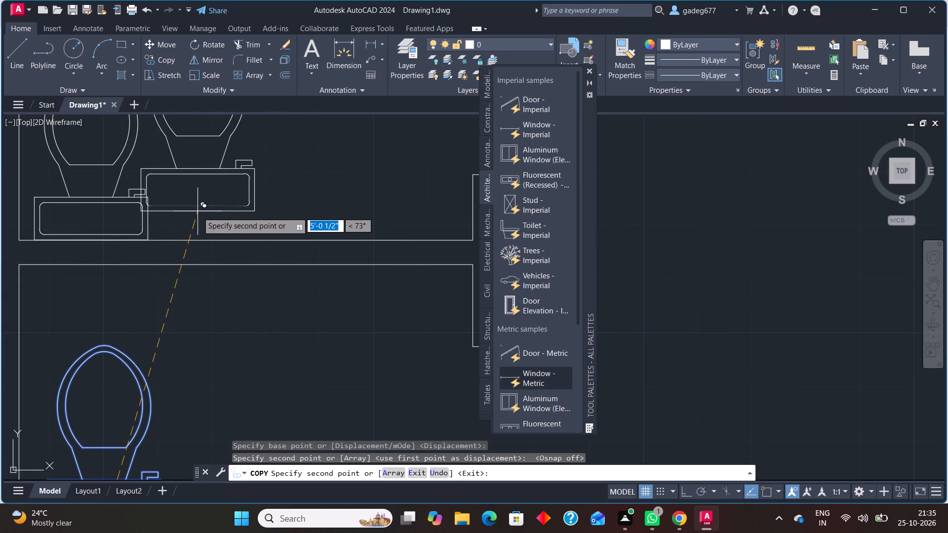
scroll(197, 212, "down", 2)
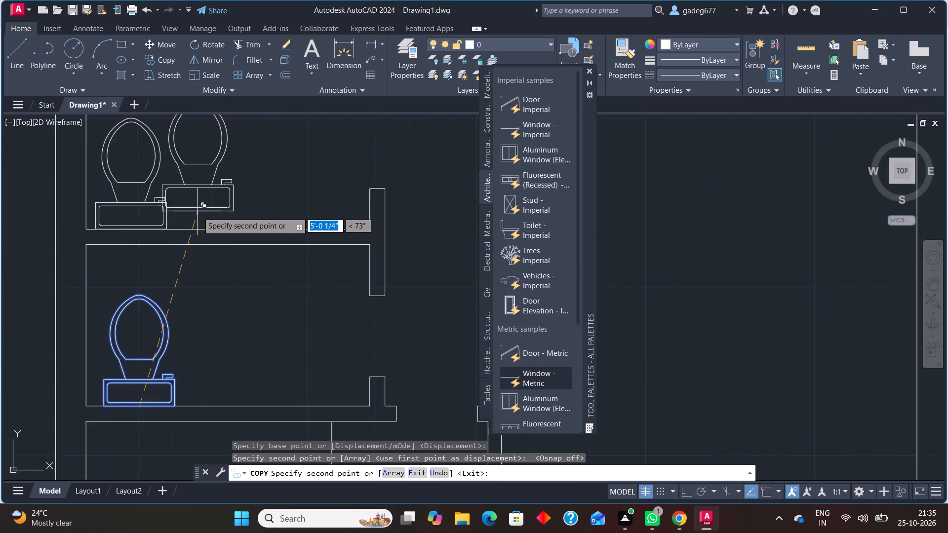
key("Escape")
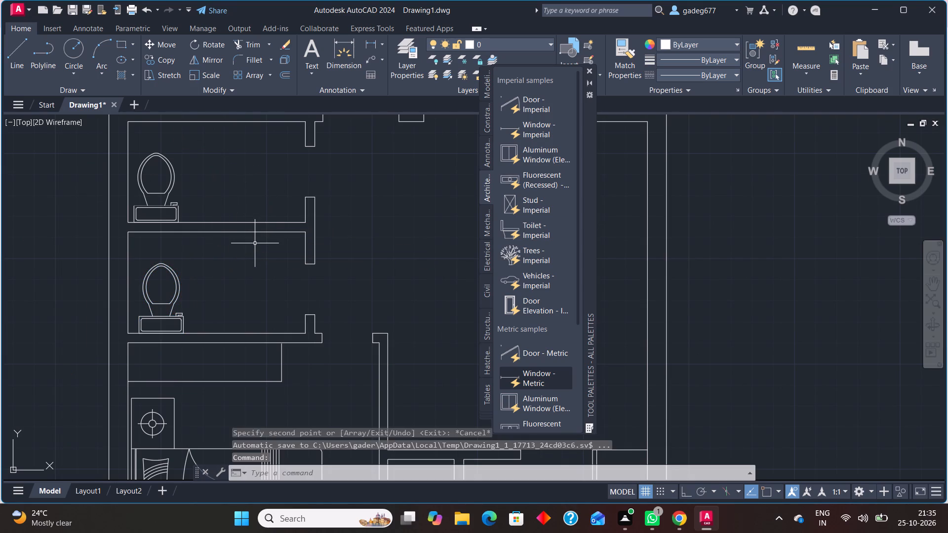
Open DesignCenter and display the blocks contained in kitchen-sink.dwg.
scroll(310, 250, "down", 1)
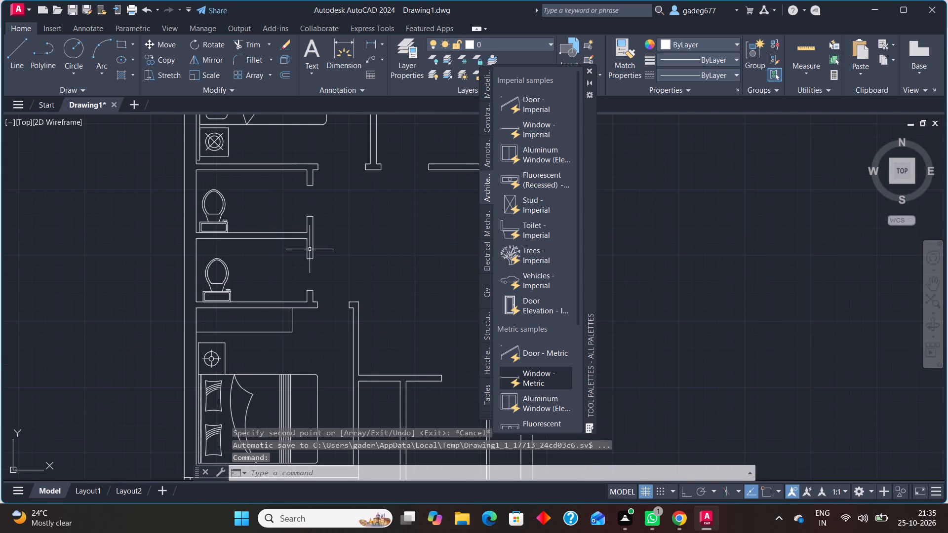
middle_click_drag(348, 231, 226, 331)
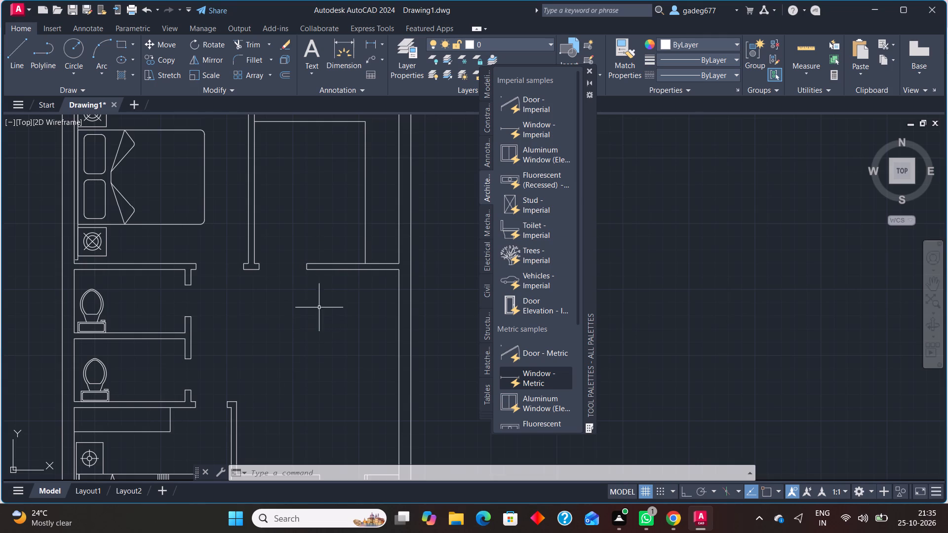
key("ctrl+2")
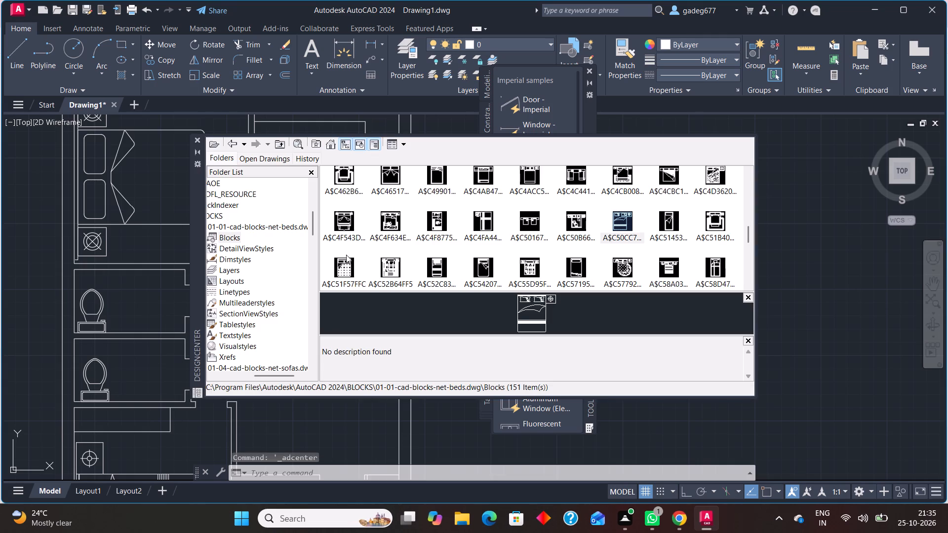
scroll(267, 241, "up", 1)
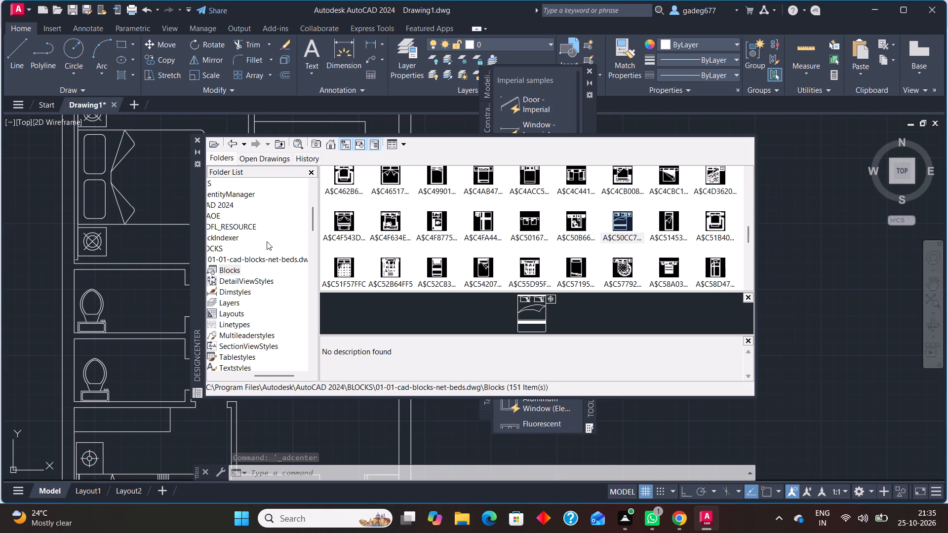
scroll(253, 266, "down", 2)
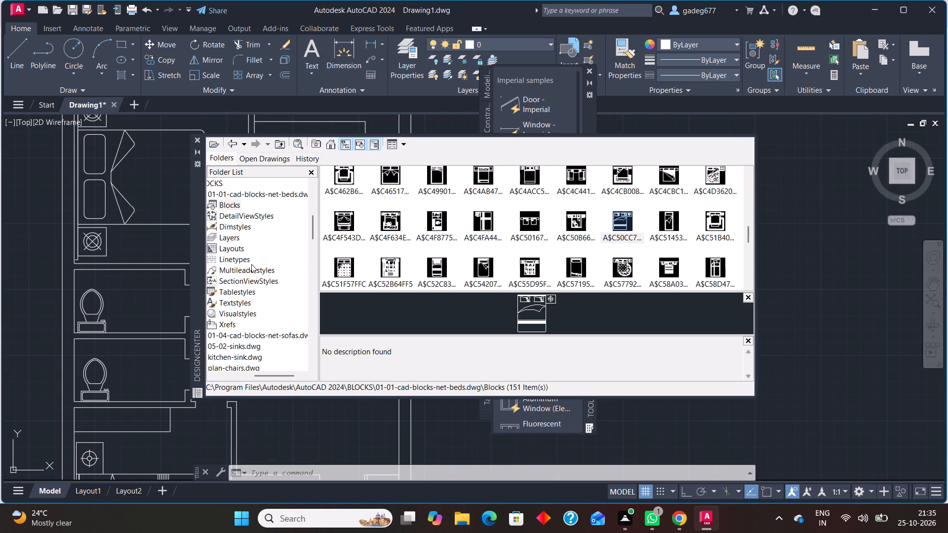
scroll(251, 264, "down", 2)
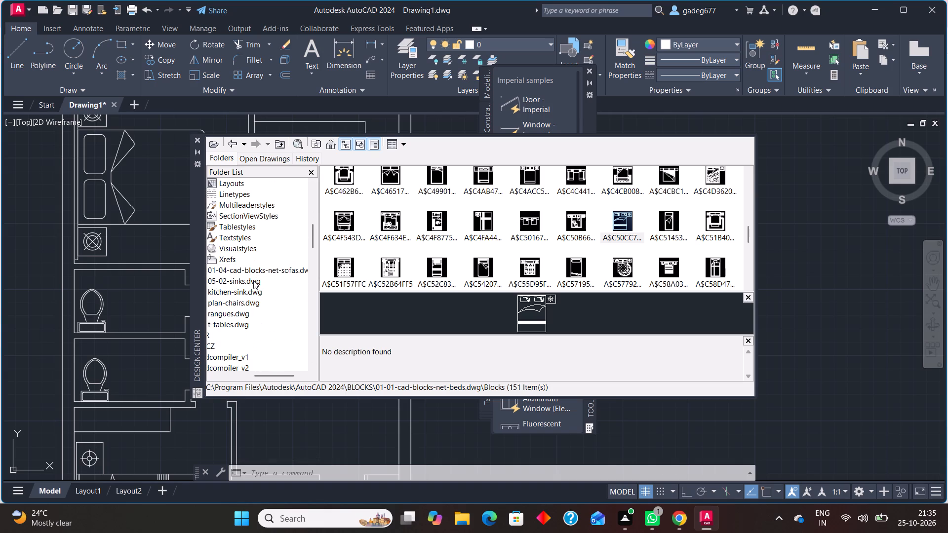
left_click(247, 292)
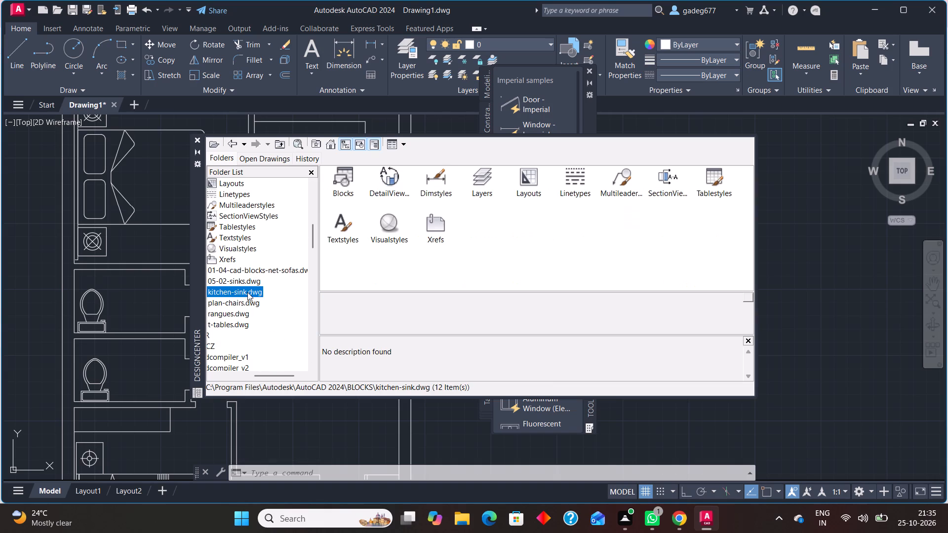
left_click(345, 190)
double_click(345, 190)
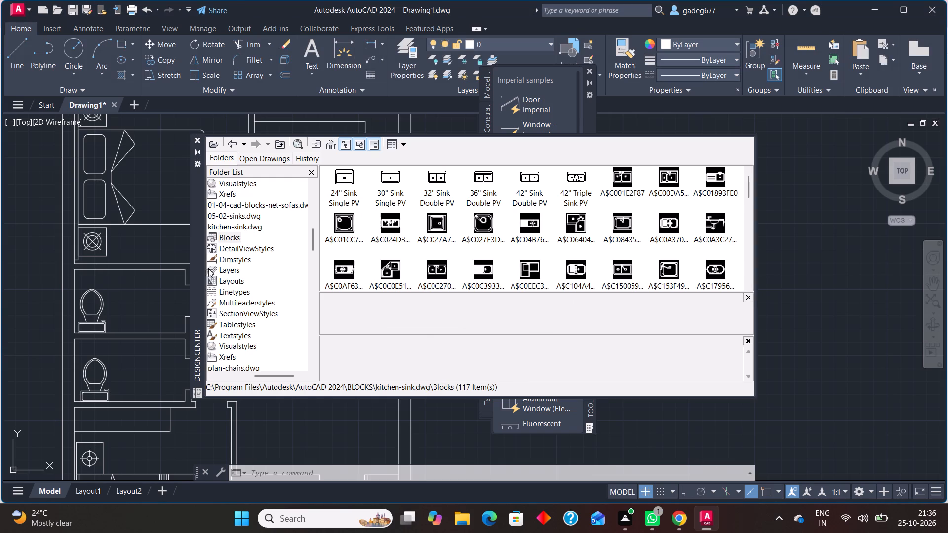
Insert the single-bowl sink block A$C5B032A53 at scale 1 and rotation 0 on the kitchen counter along the top wall.
middle_click_drag(158, 189, 0, 319)
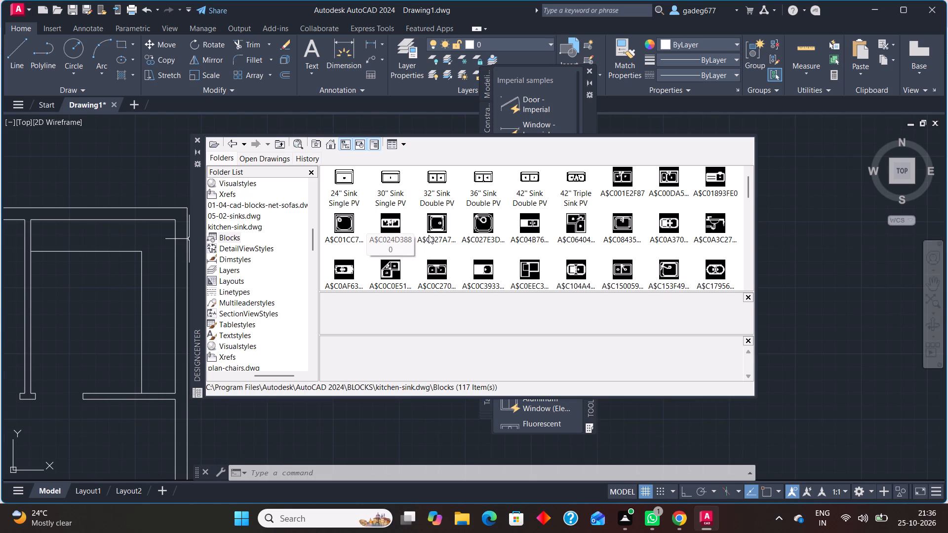
scroll(447, 227, "down", 2)
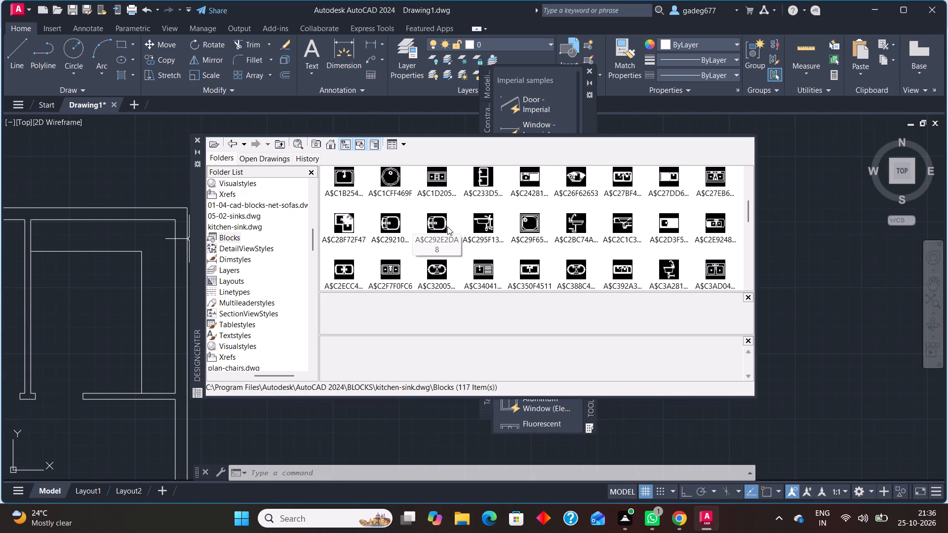
scroll(432, 240, "down", 1)
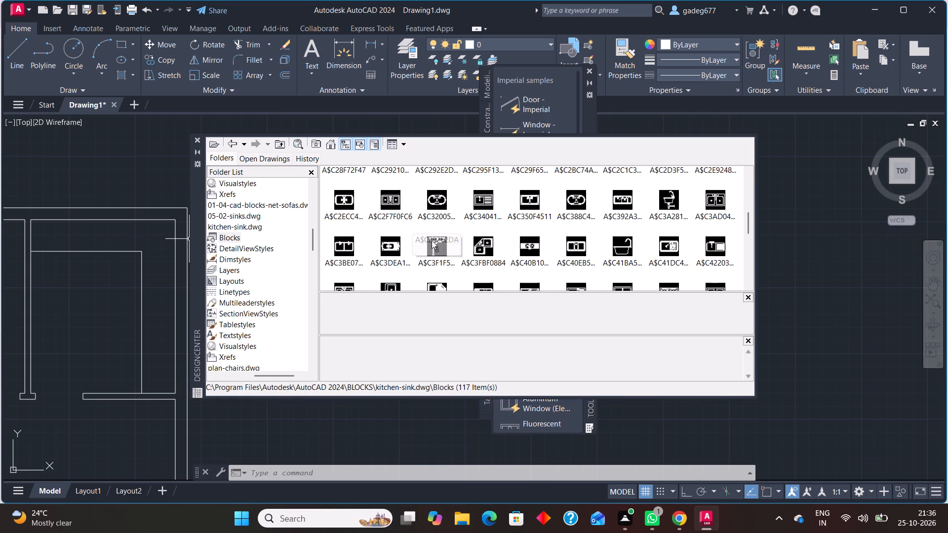
scroll(431, 240, "down", 1)
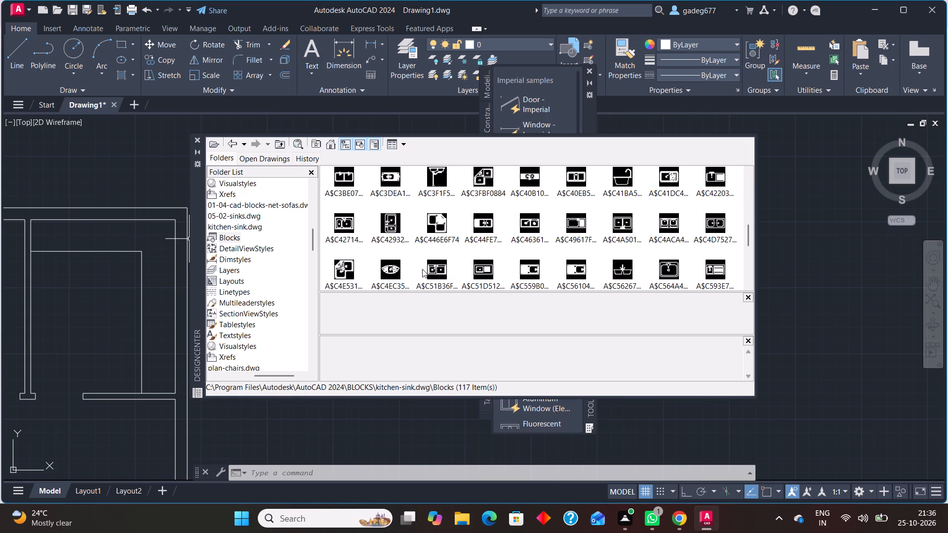
scroll(430, 228, "down", 2)
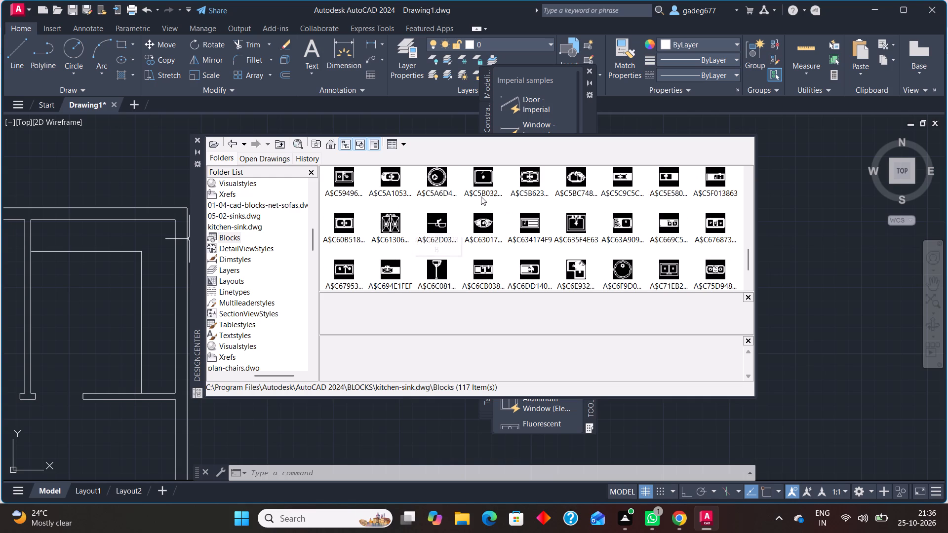
left_click(480, 180)
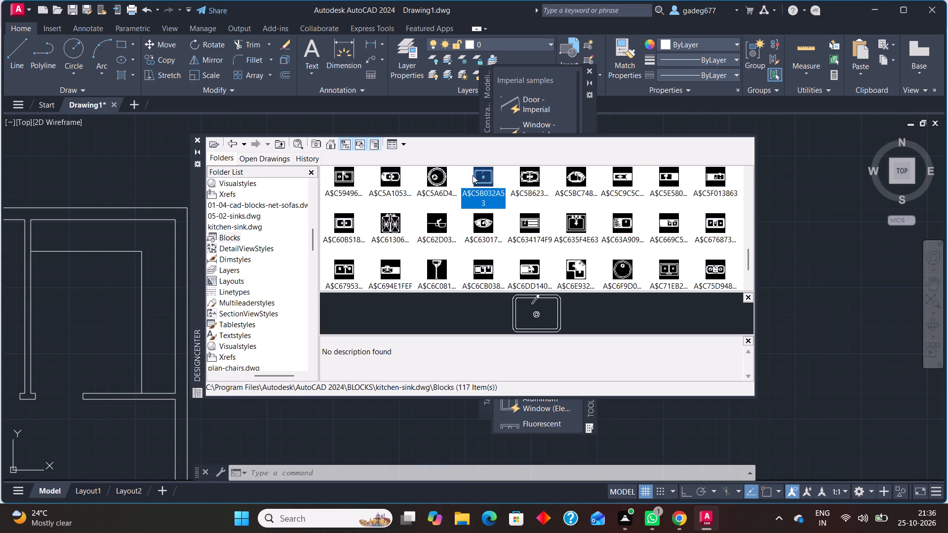
double_click(473, 175)
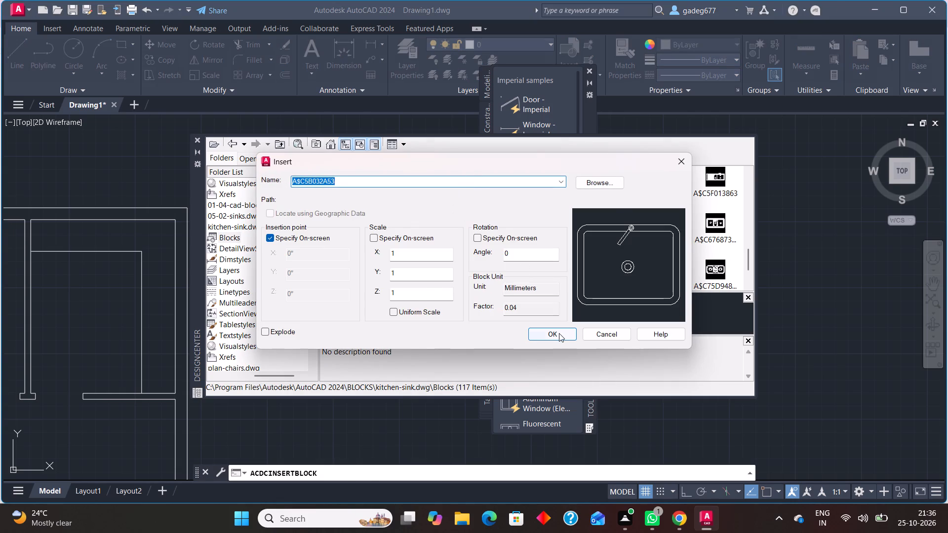
left_click(559, 333)
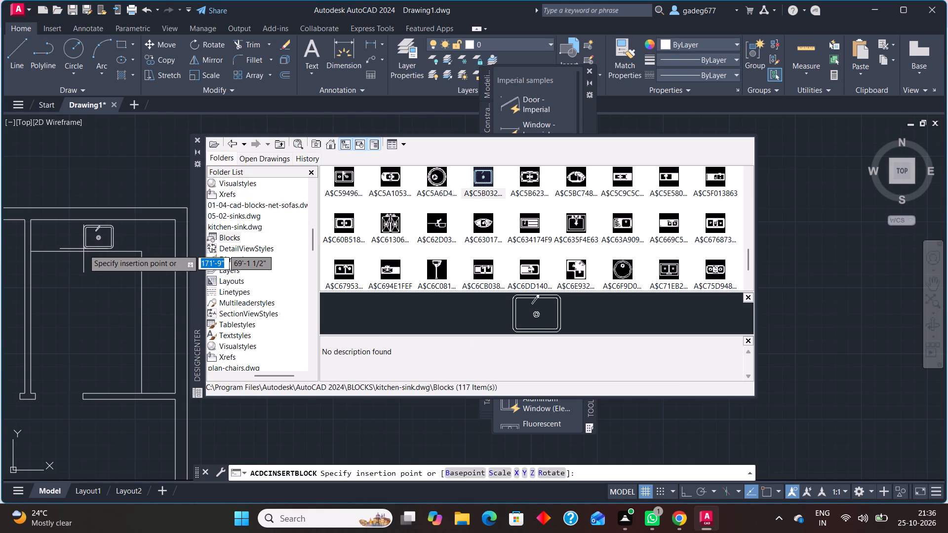
left_click(81, 249)
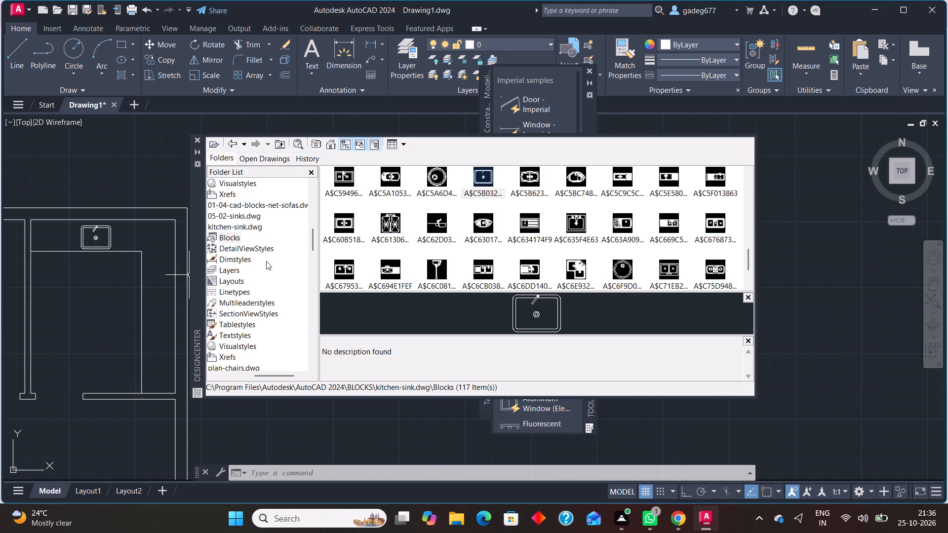
Insert the four-burner stove block A$C3FB84F07 from rangues.dwg at scale 1 on the kitchen counter along the right wall.
scroll(249, 292, "down", 2)
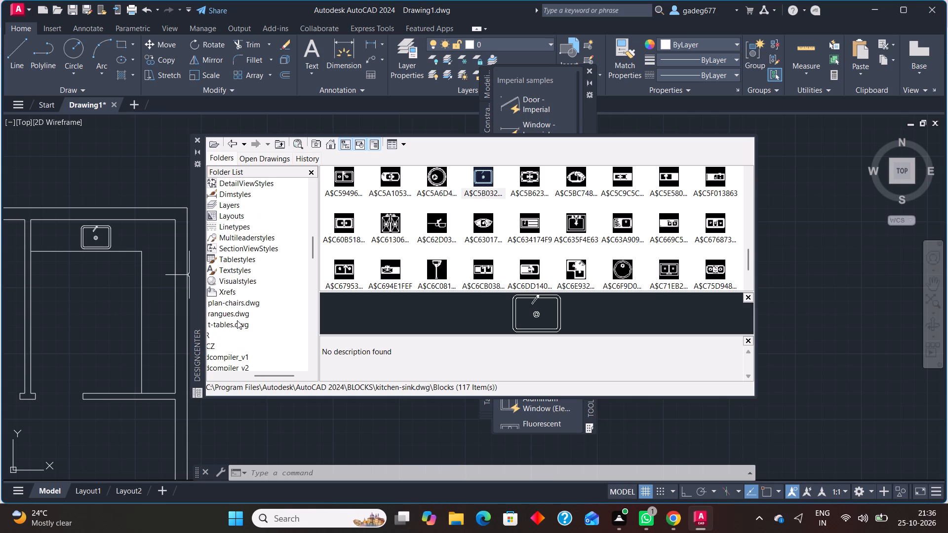
left_click(236, 317)
double_click(345, 187)
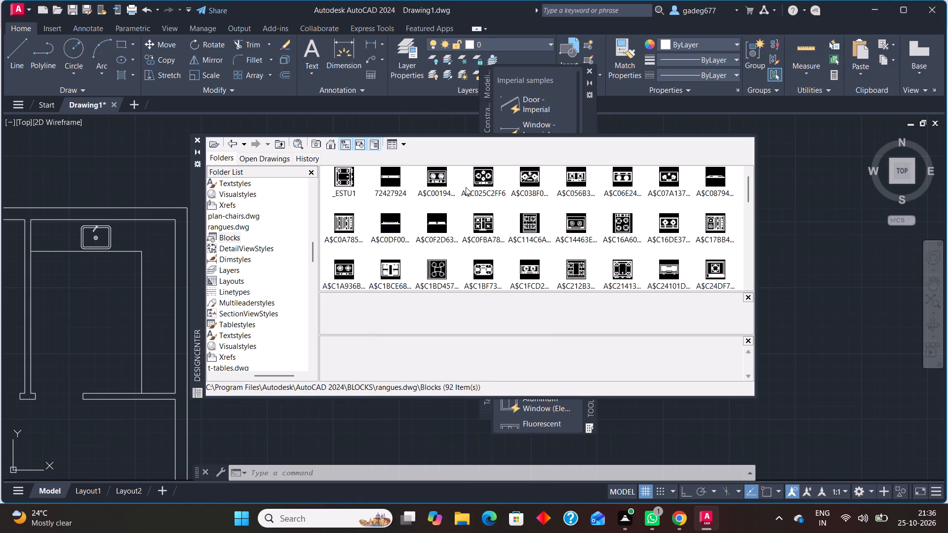
scroll(548, 191, "down", 1)
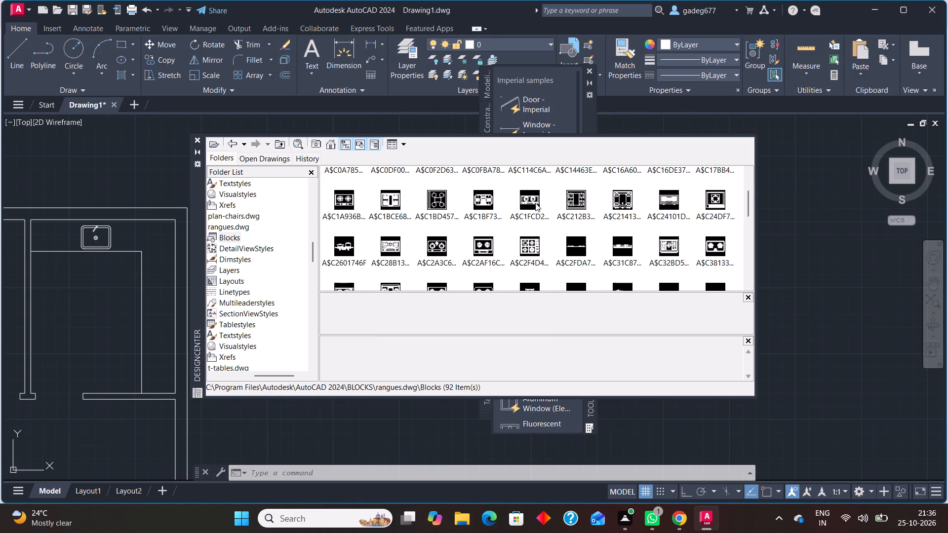
scroll(501, 240, "down", 1)
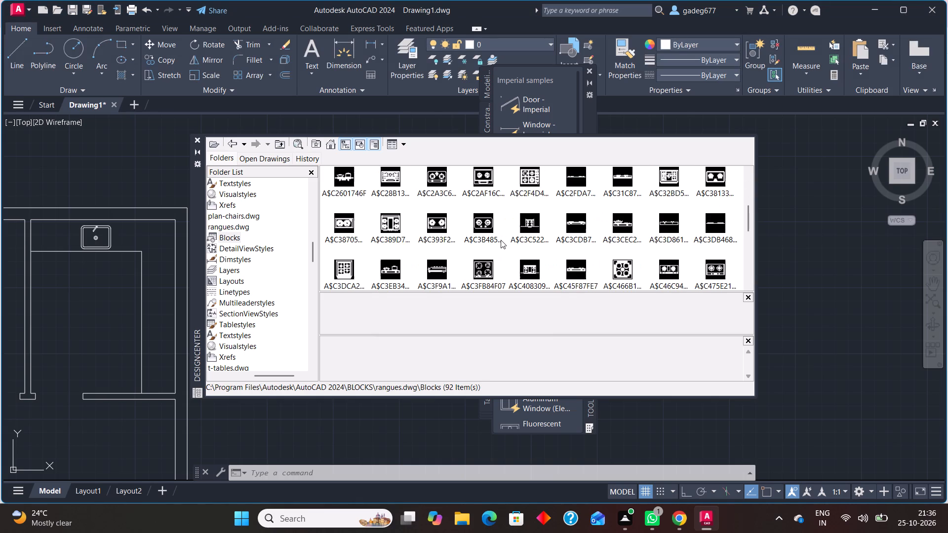
left_click(487, 270)
double_click(479, 276)
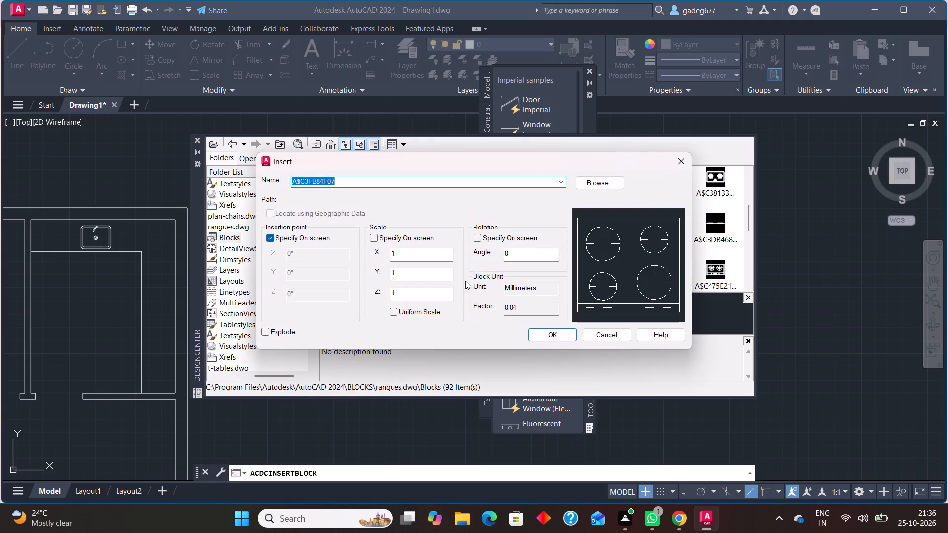
left_click(551, 334)
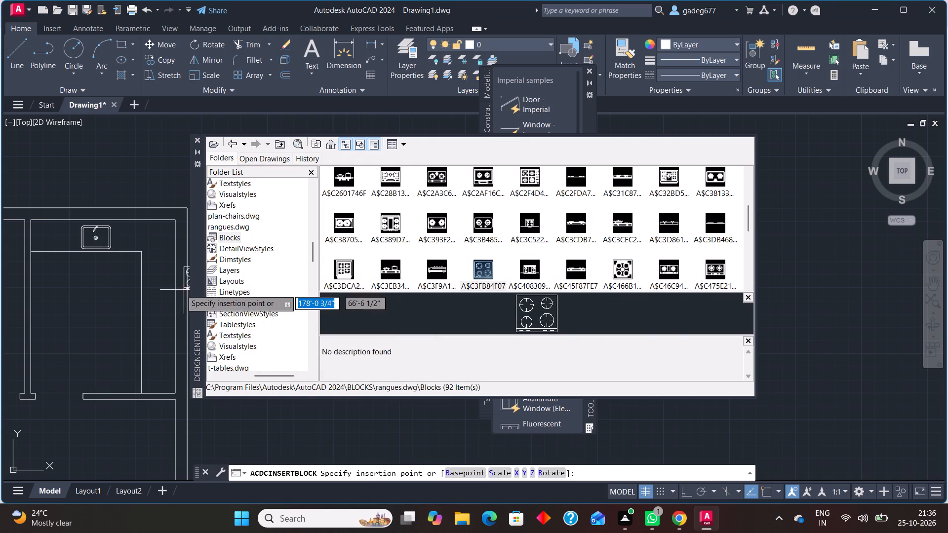
left_click(145, 302)
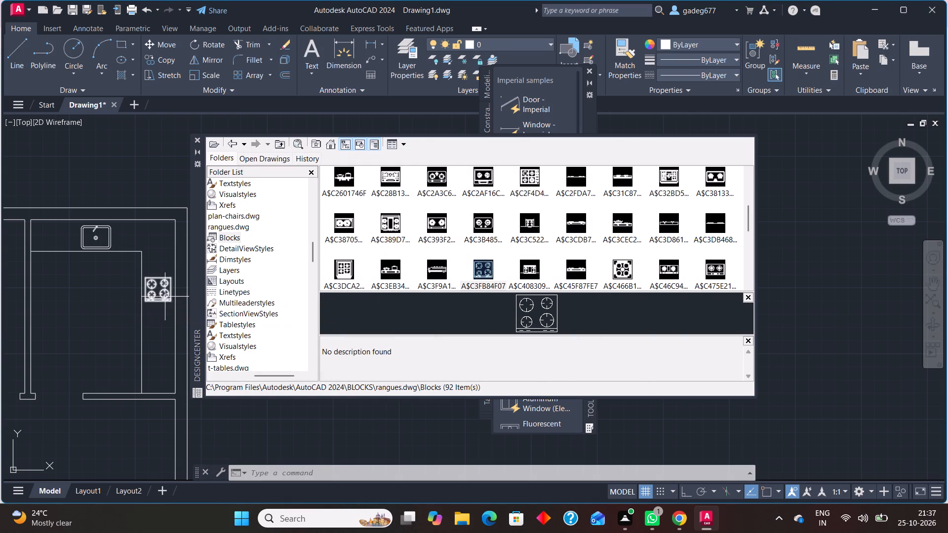
Rotate the stove 90° clockwise about its centre so its control strip faces the kitchen's interior.
left_click(164, 297)
left_click(196, 43)
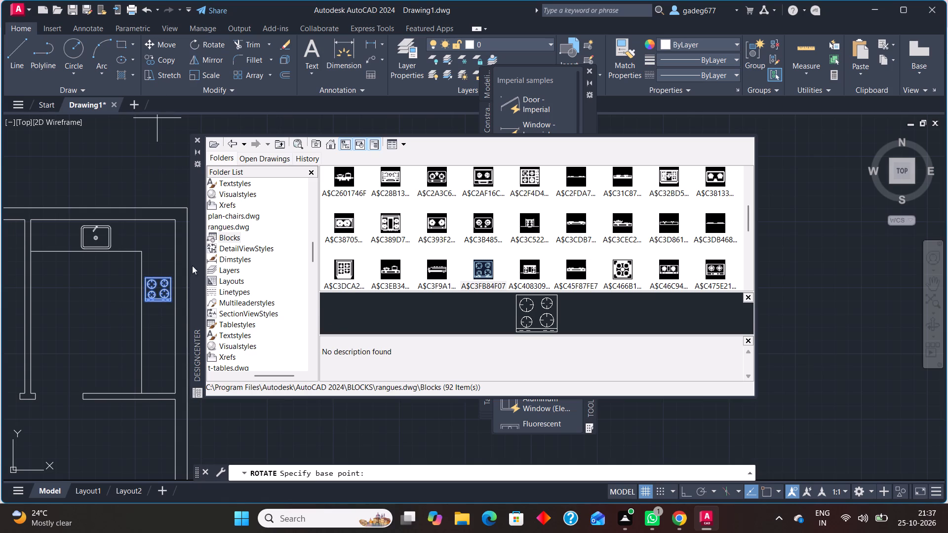
left_click(159, 289)
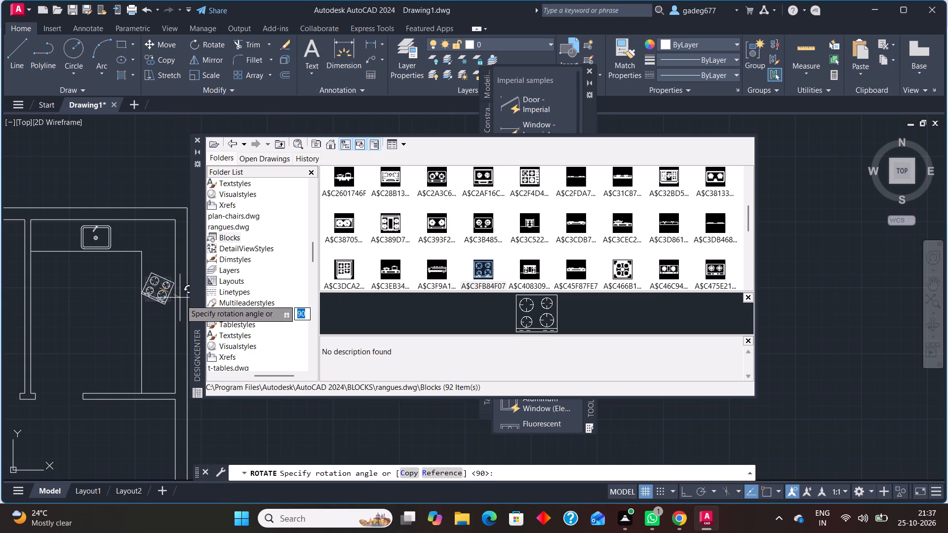
left_click(159, 335)
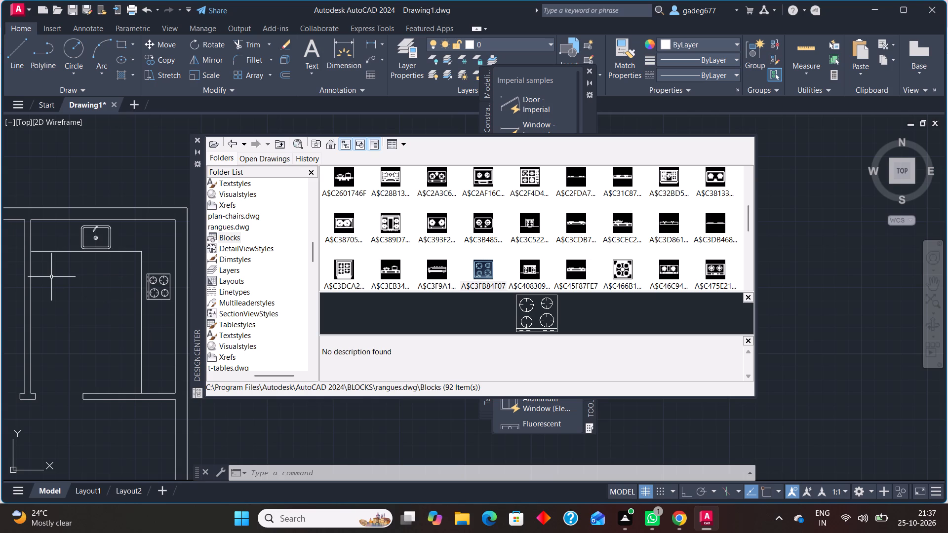
Review the furnished floor plan, checking the kitchen, bedrooms, toilets and the still-empty rooms.
scroll(57, 276, "down", 2)
middle_click_drag(72, 291, 149, 195)
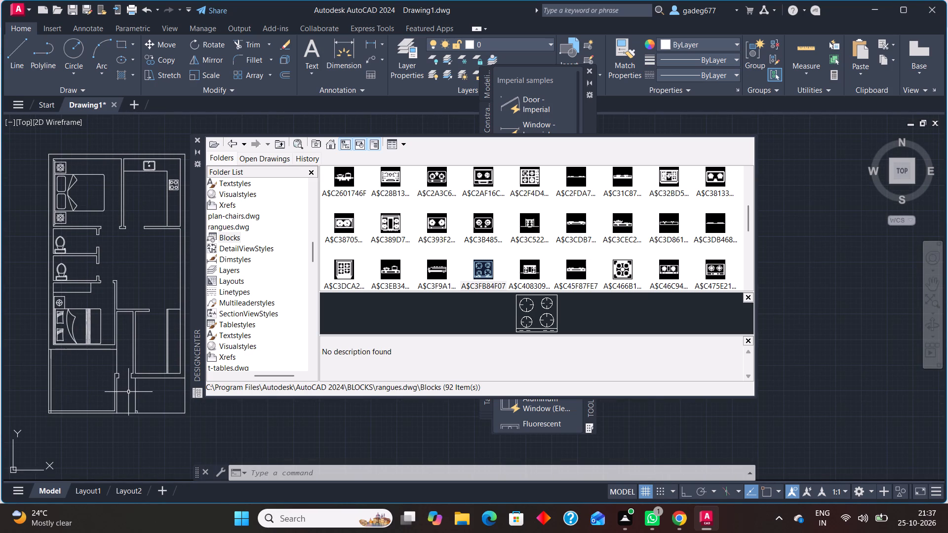
middle_click_drag(128, 394, 127, 400)
middle_click_drag(127, 400, 107, 479)
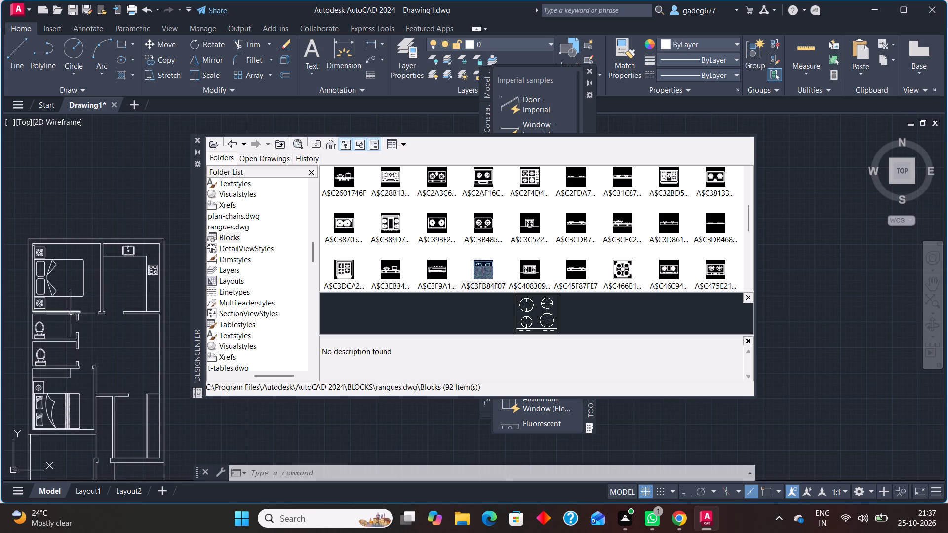
middle_click_drag(70, 317, 77, 341)
scroll(77, 341, "up", 1)
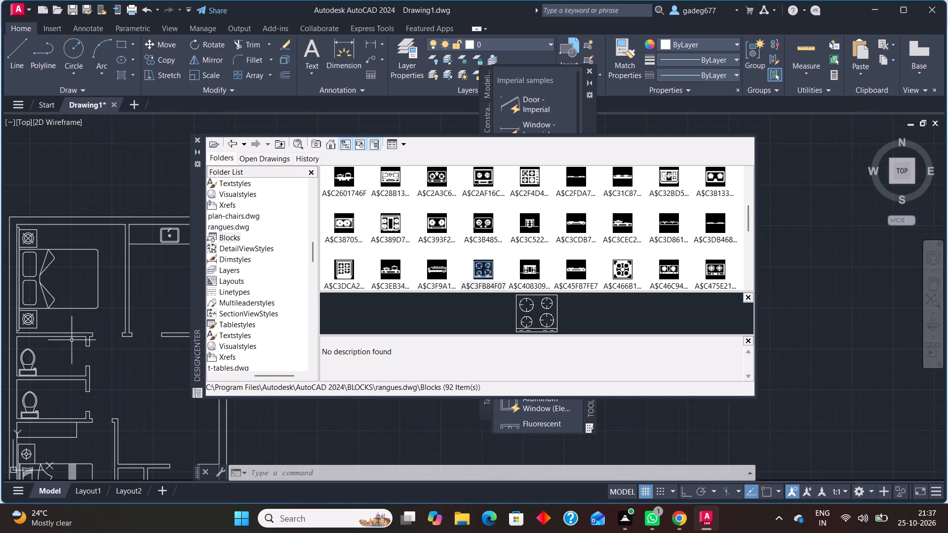
middle_click_drag(127, 394, 128, 335)
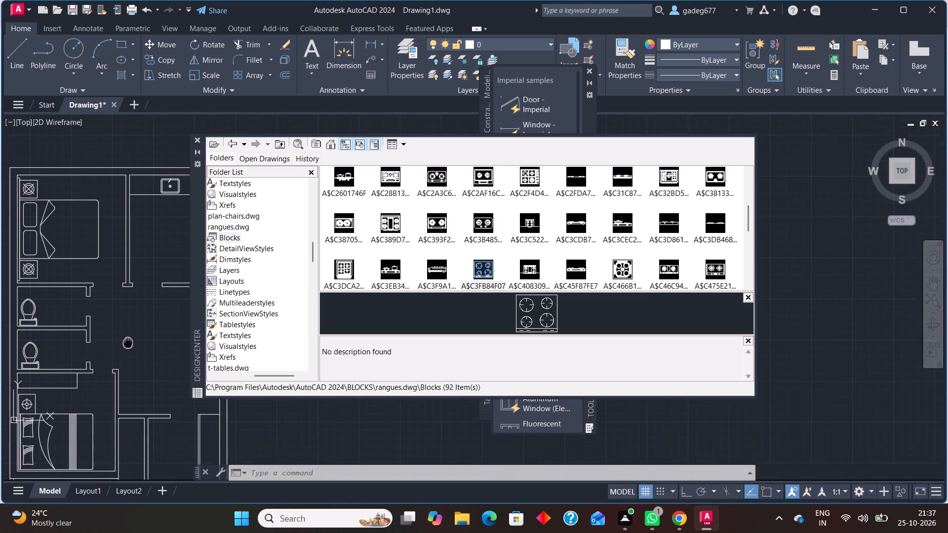
middle_click_drag(128, 335, 128, 328)
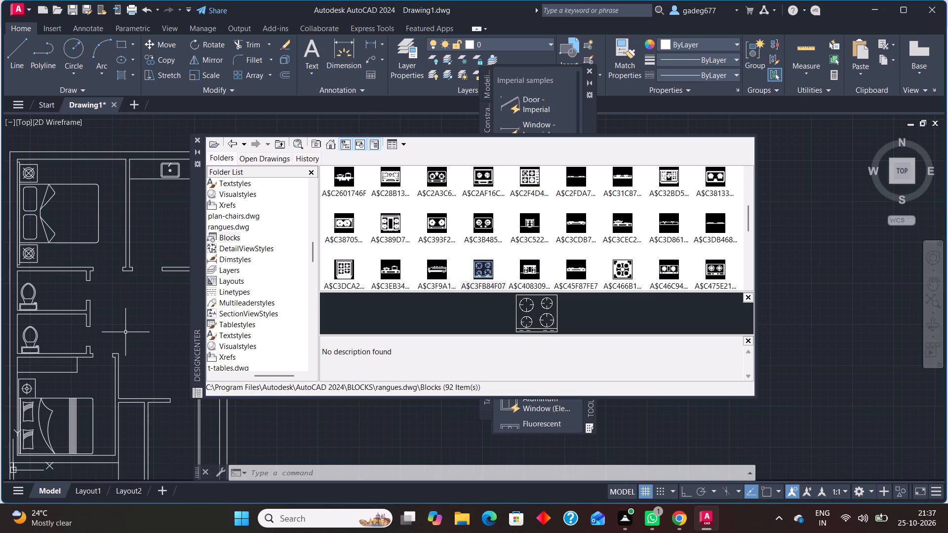
middle_click_drag(121, 333, 84, 324)
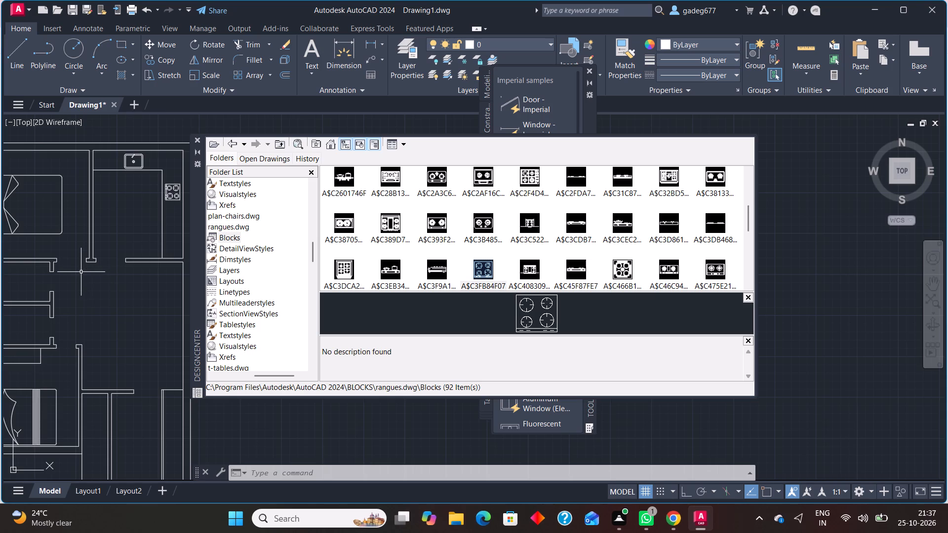
scroll(85, 276, "down", 1)
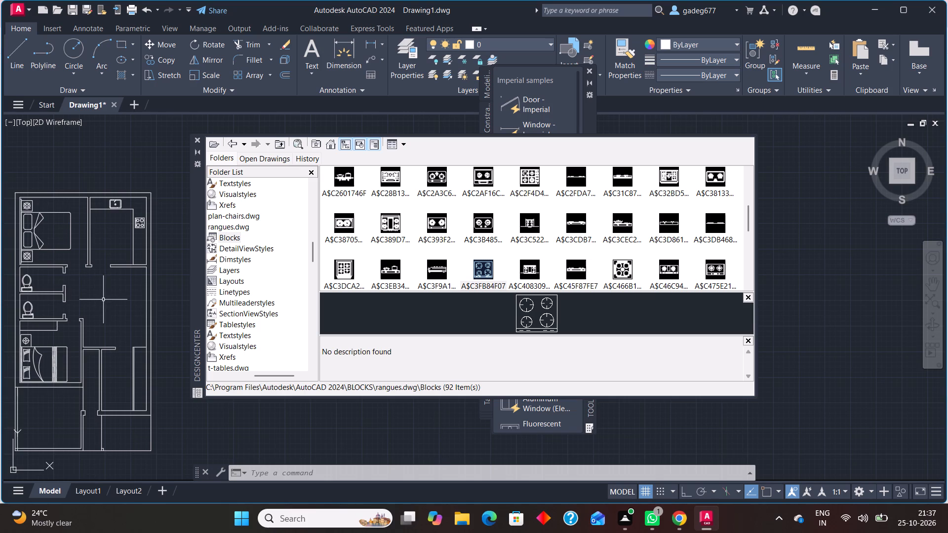
Open the block collection of 01-04-cad-blocks-net-sofas.dwg in DesignCenter.
middle_click_drag(103, 301, 111, 238)
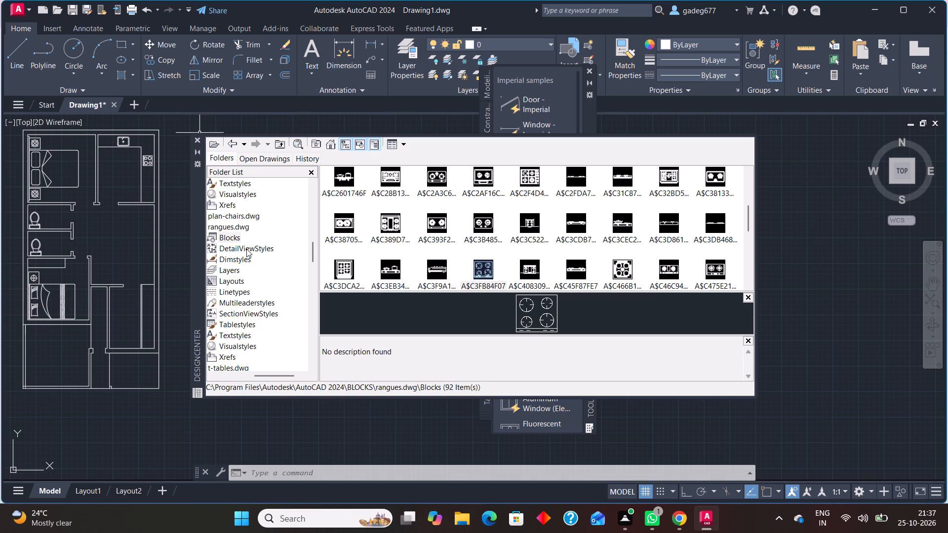
scroll(246, 249, "up", 5)
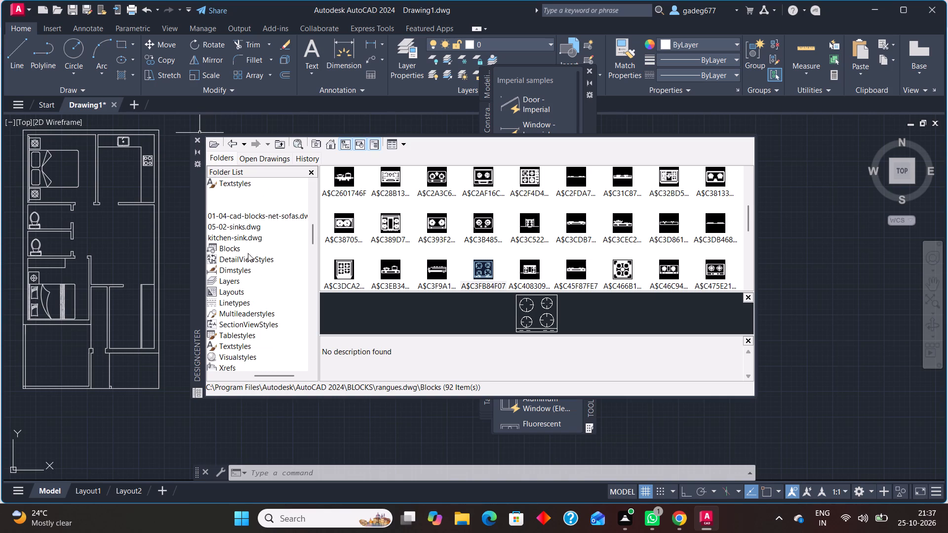
left_click(264, 212)
double_click(339, 173)
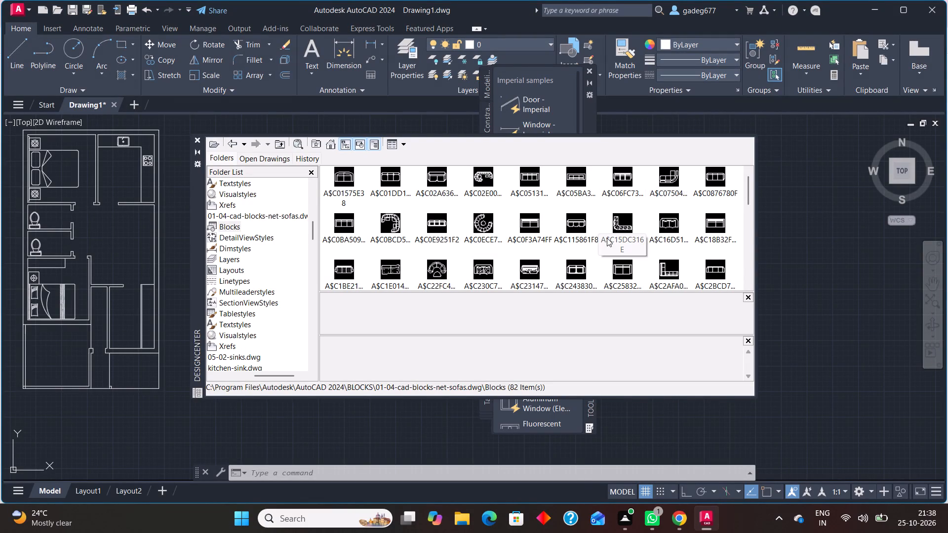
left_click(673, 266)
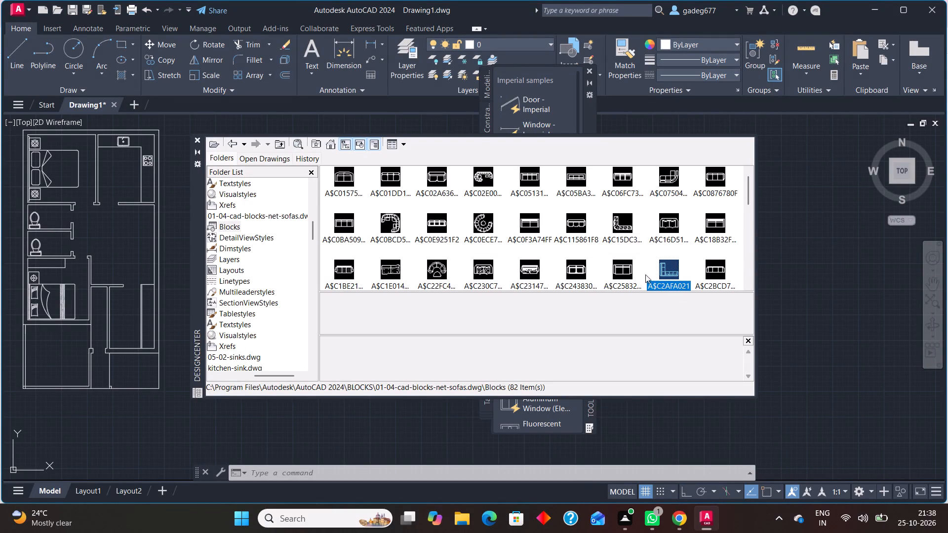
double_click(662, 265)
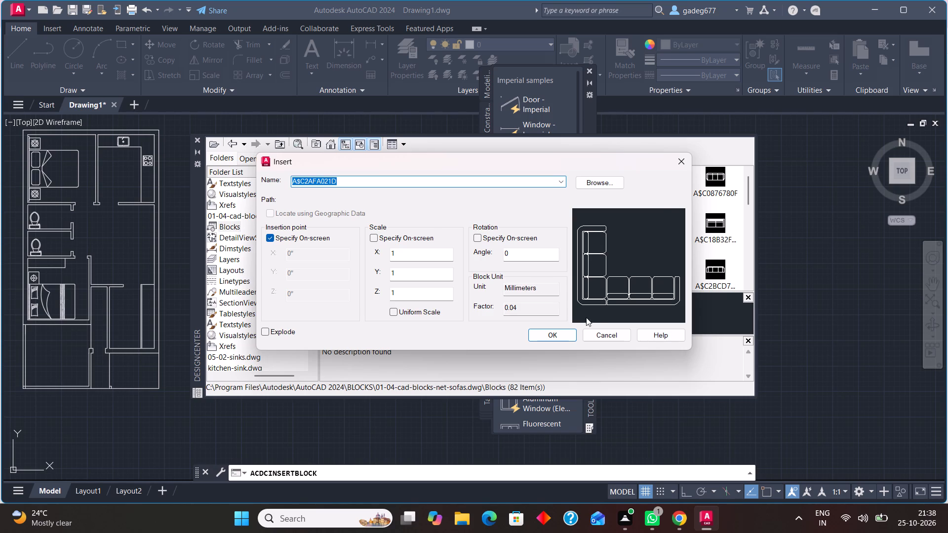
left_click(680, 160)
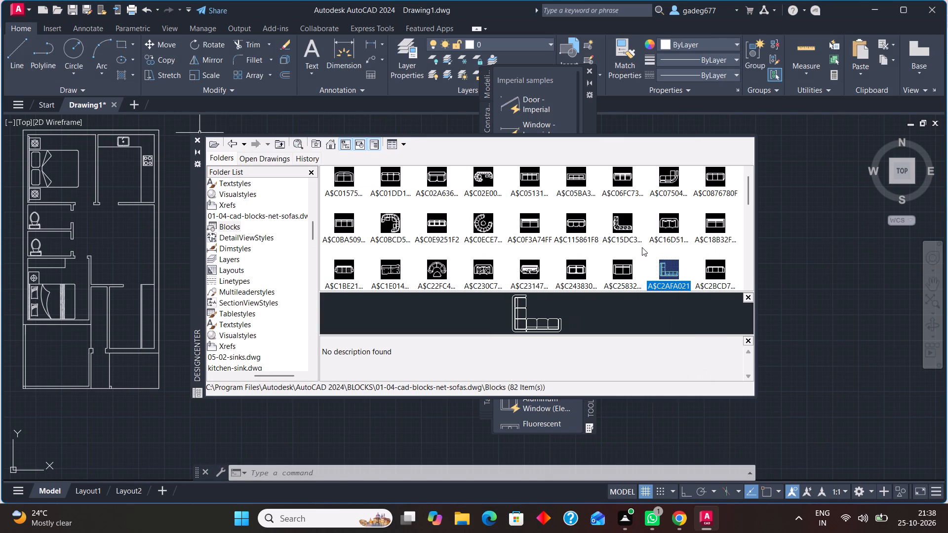
Insert the L-shaped sofa block A$C611E44E9 in the empty living area below the kitchen.
scroll(642, 247, "down", 3)
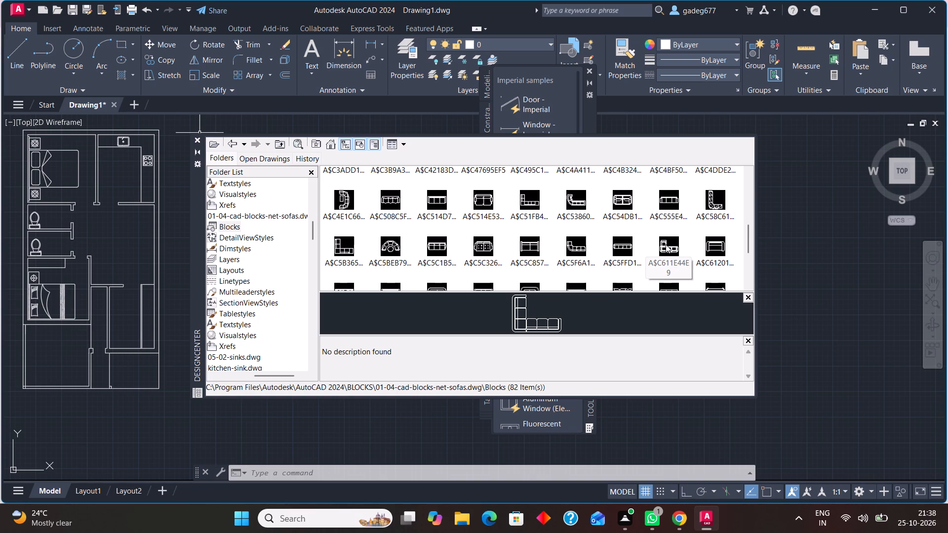
scroll(666, 244, "down", 1)
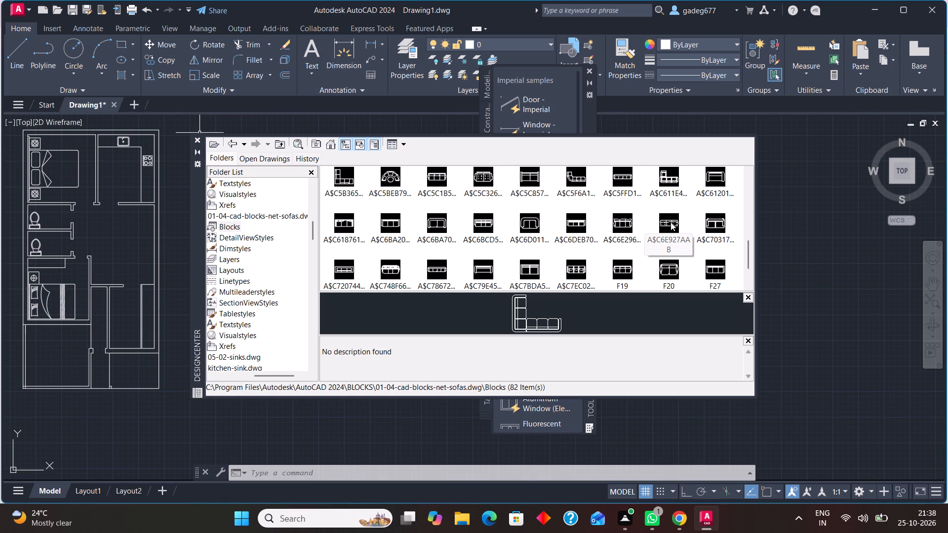
double_click(671, 185)
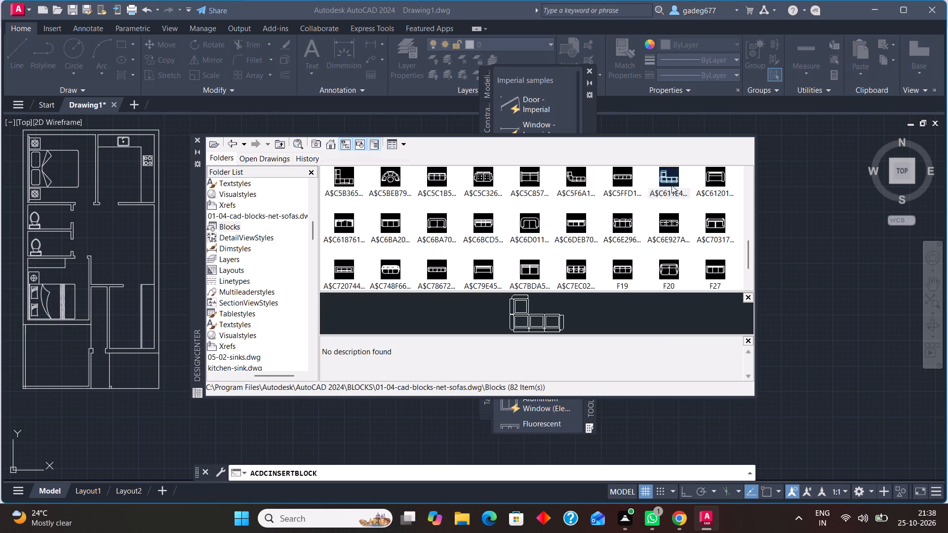
left_click(553, 334)
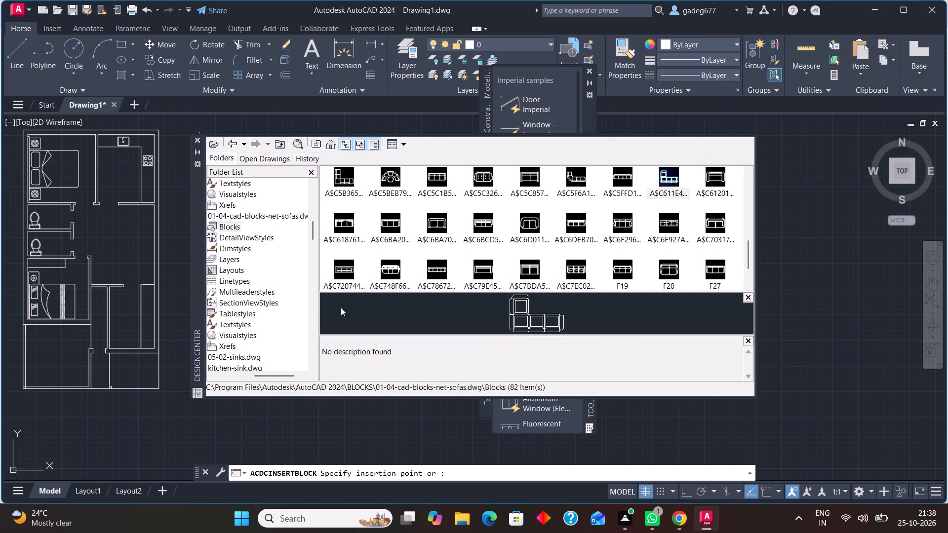
left_click(103, 265)
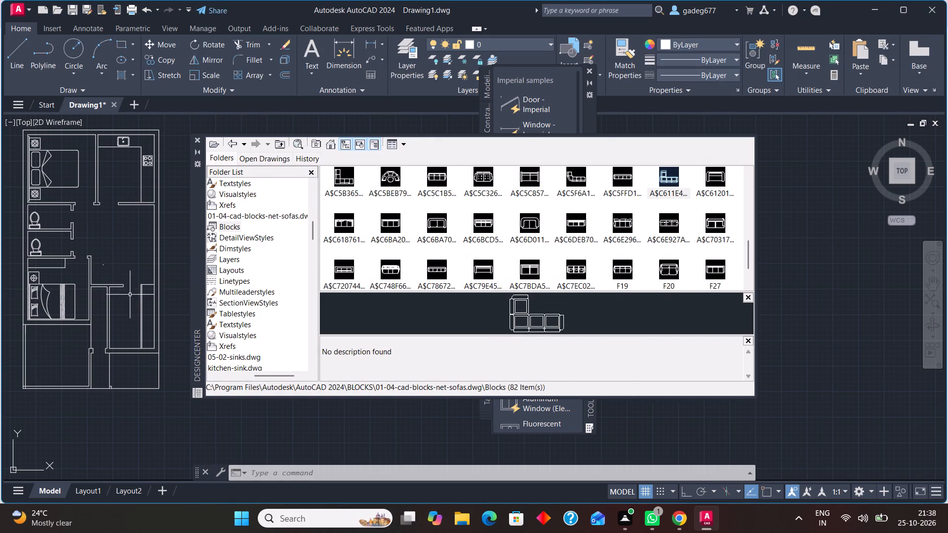
Scale the tiny sofa block up from its insertion point until it spans most of the living area's width.
left_click(90, 252)
left_click(123, 283)
type("sc")
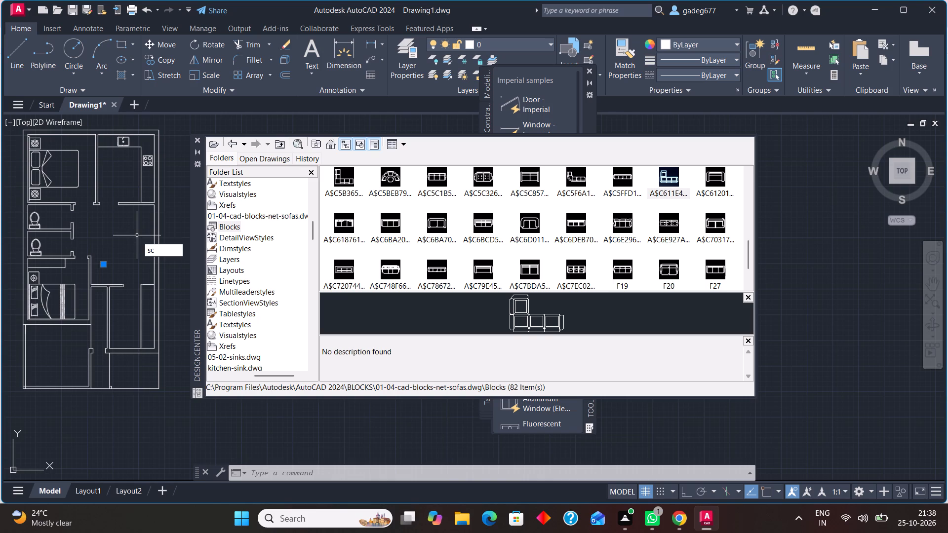
key("Return")
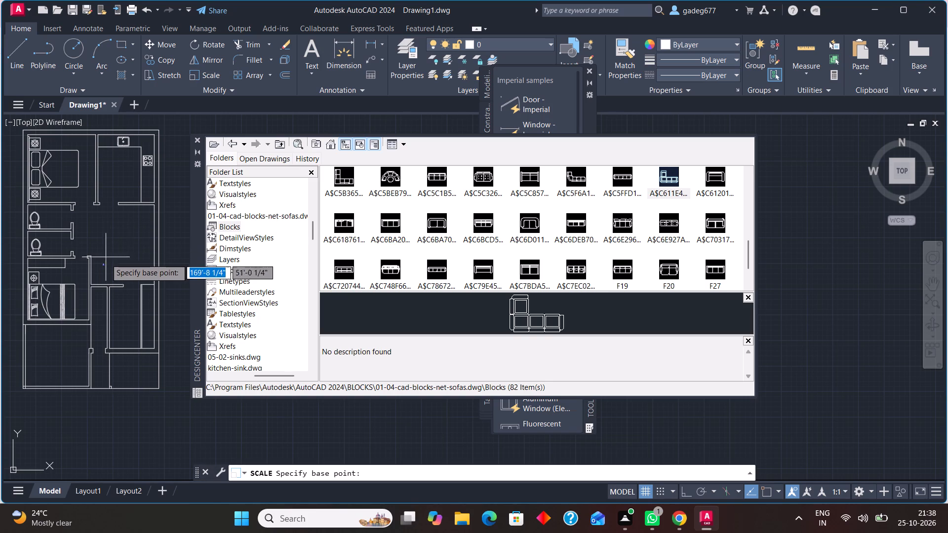
left_click(103, 265)
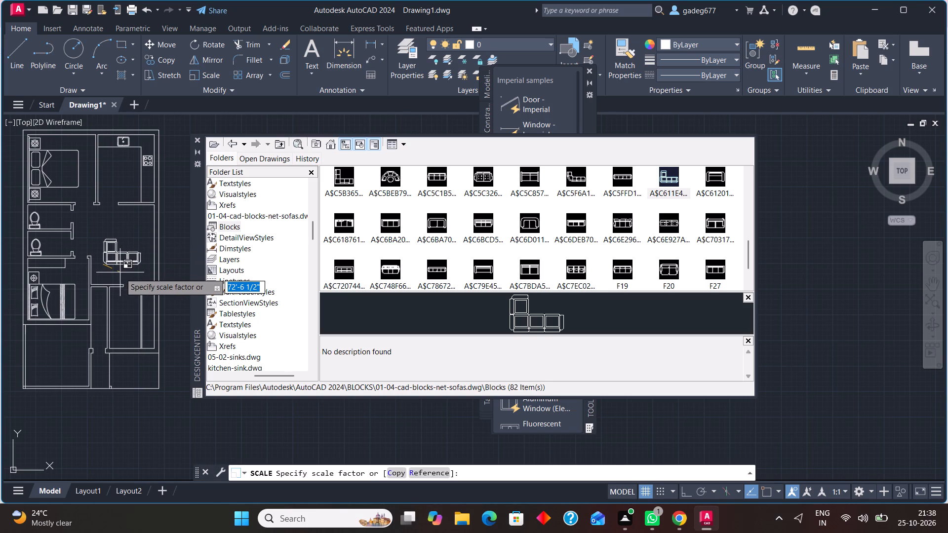
left_click(124, 275)
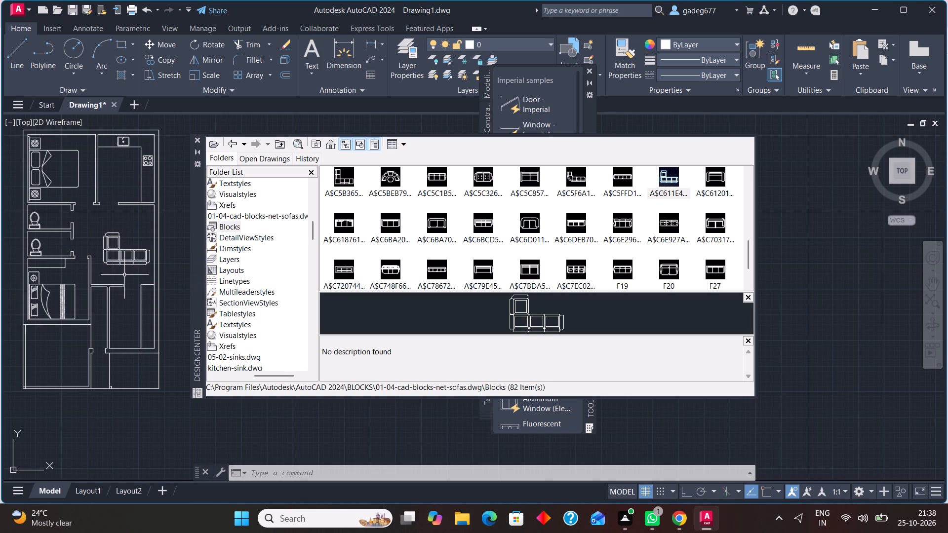
Mirror the L-shaped sofa about a line through its long side, entering 45 as the line's angle, and erase the original.
left_click(119, 255)
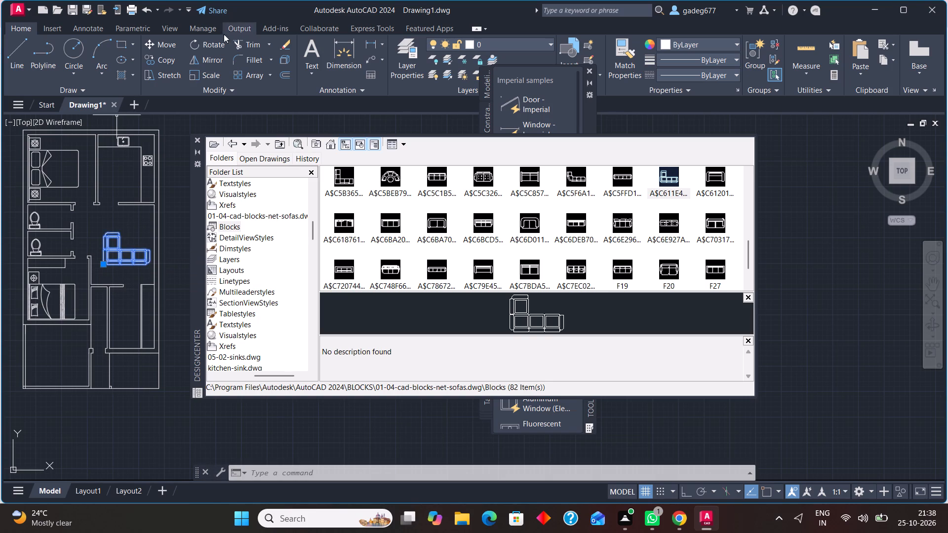
left_click(215, 54)
left_click(129, 258)
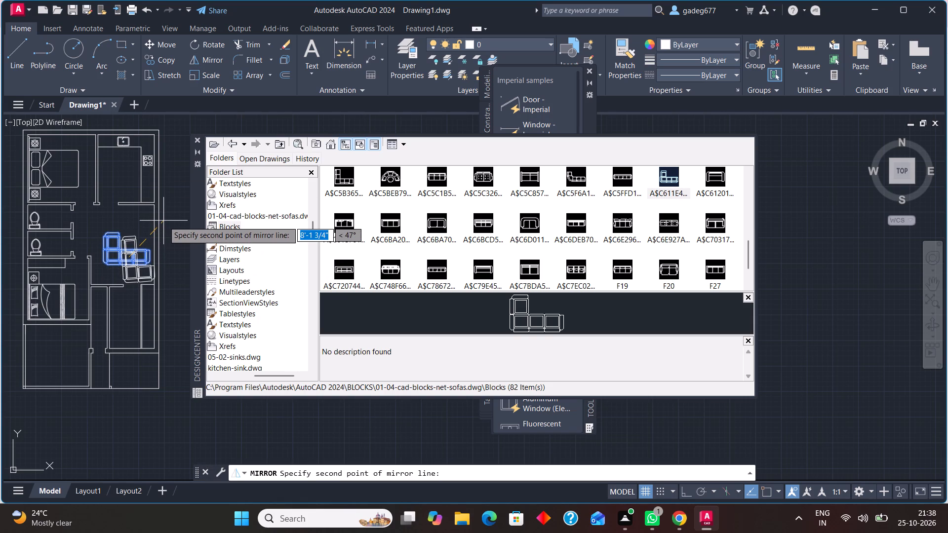
key("F8")
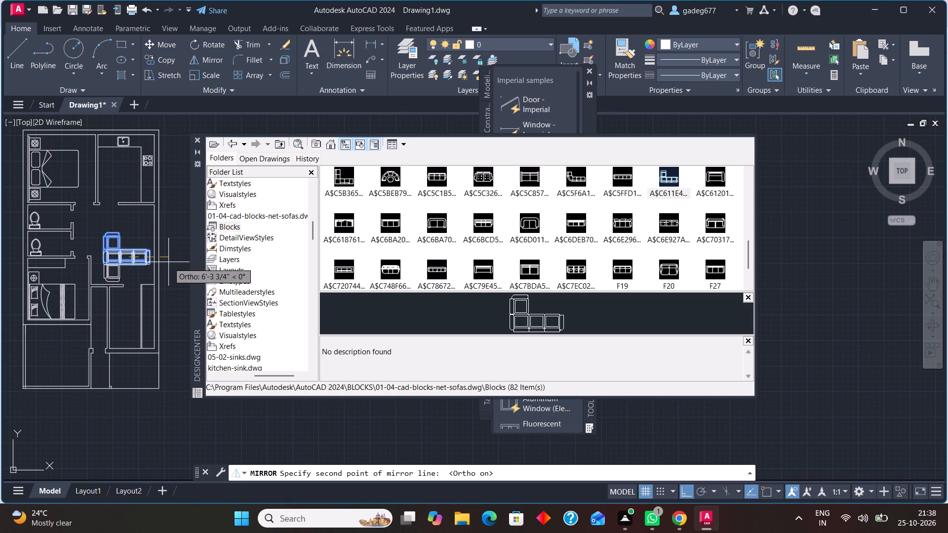
key("F8")
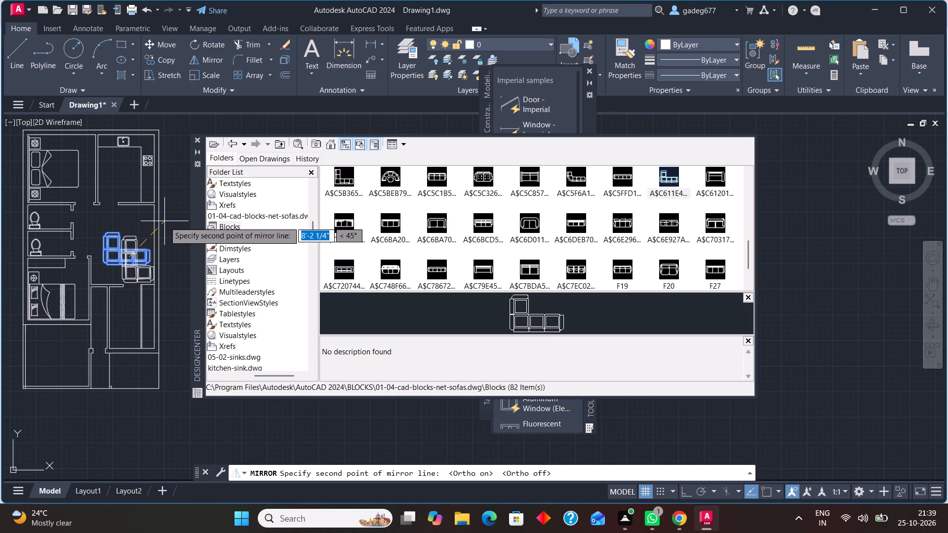
key("Tab")
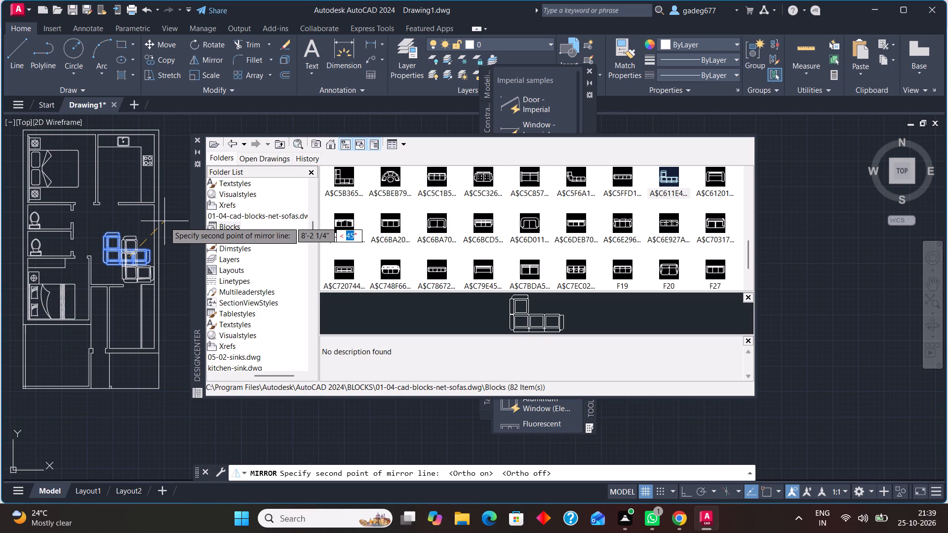
type("45")
key("Return")
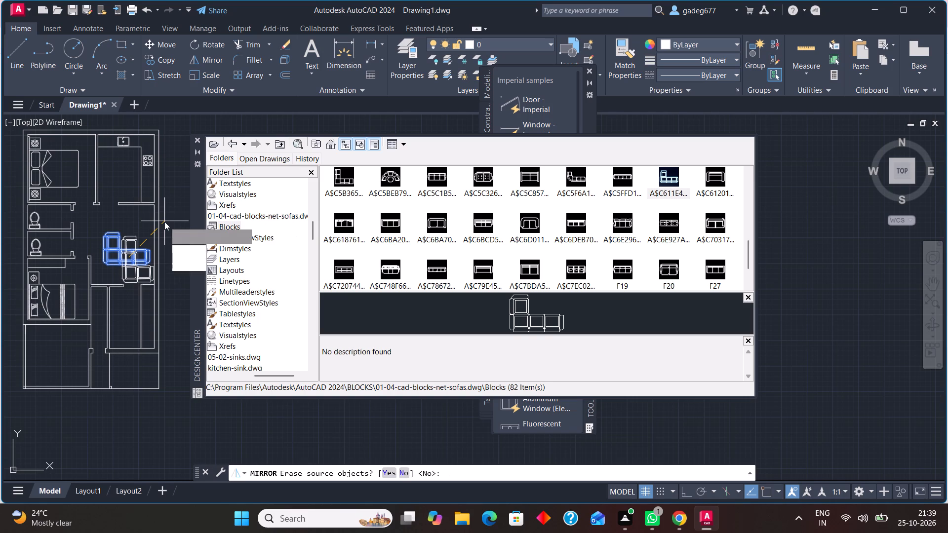
left_click_drag(194, 250, 164, 222)
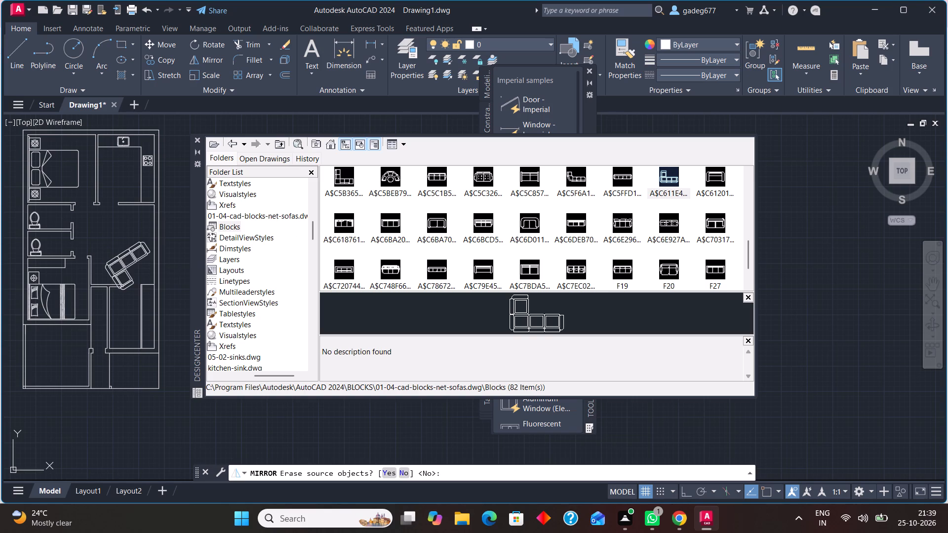
Rotate the tilted sofa about a point beside it so its long side runs vertically and its short side horizontally at the bottom.
left_click(129, 269)
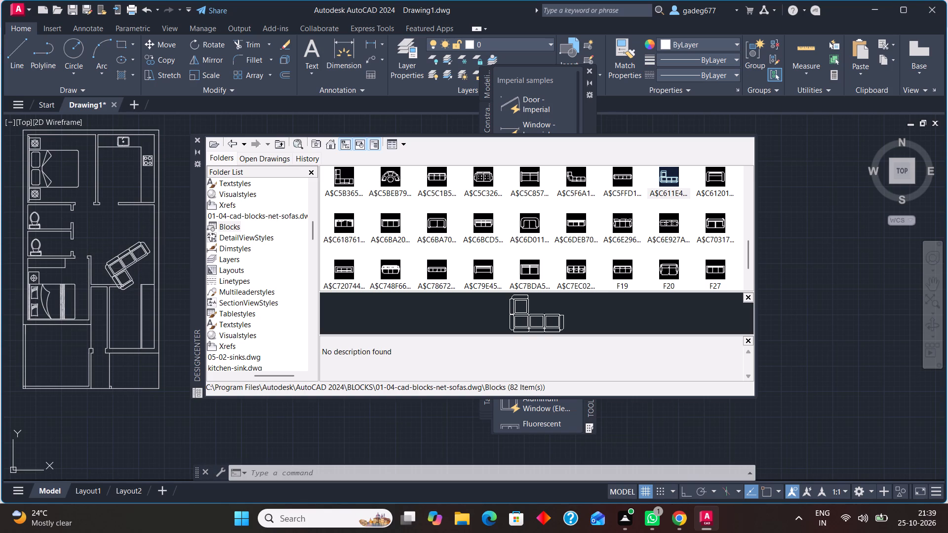
left_click(199, 47)
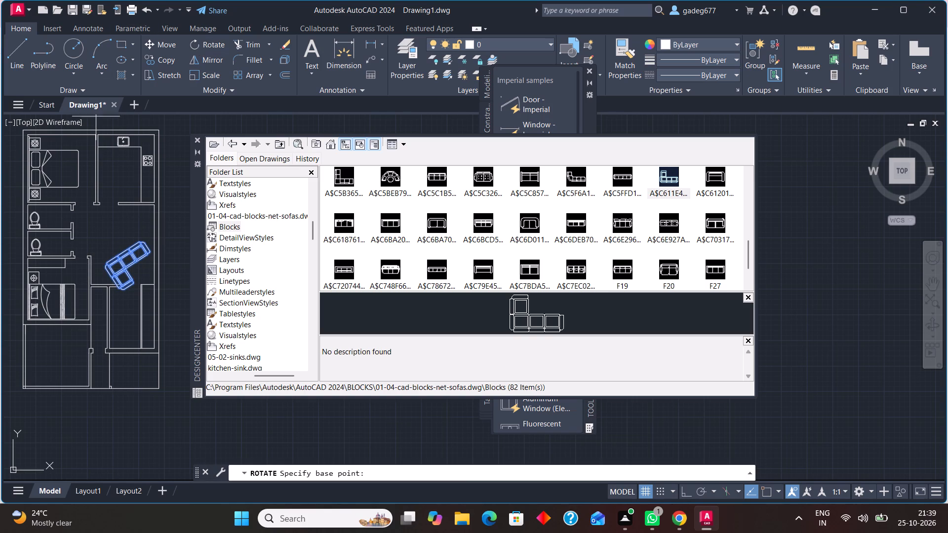
left_click(137, 266)
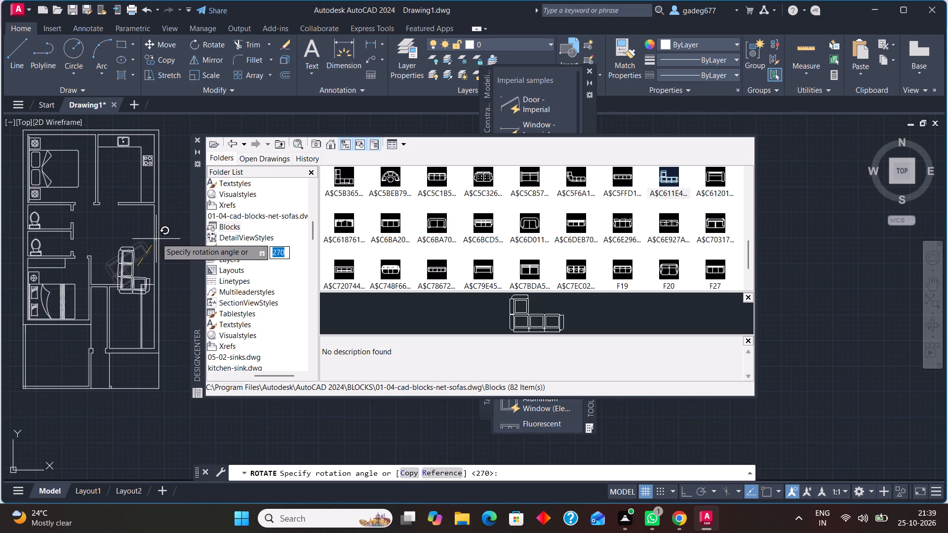
left_click(157, 235)
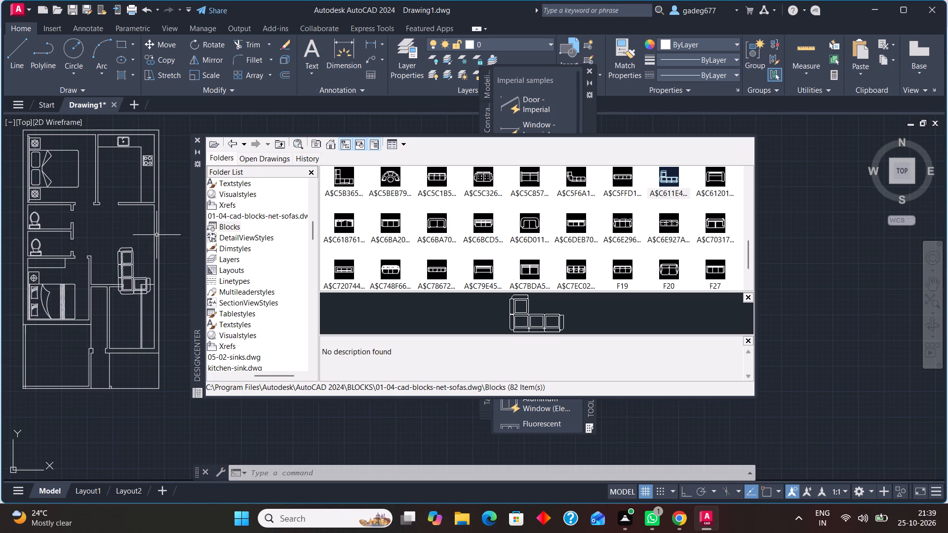
Move the sofa by its corner grip into the lower-left corner of the living area, against the walls.
left_click(134, 262)
left_click(119, 294)
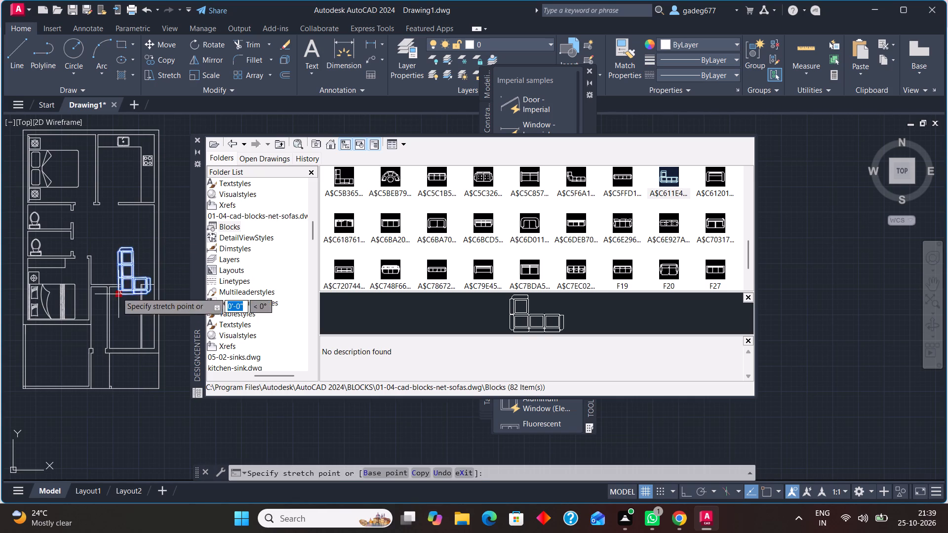
scroll(91, 278, "up", 2)
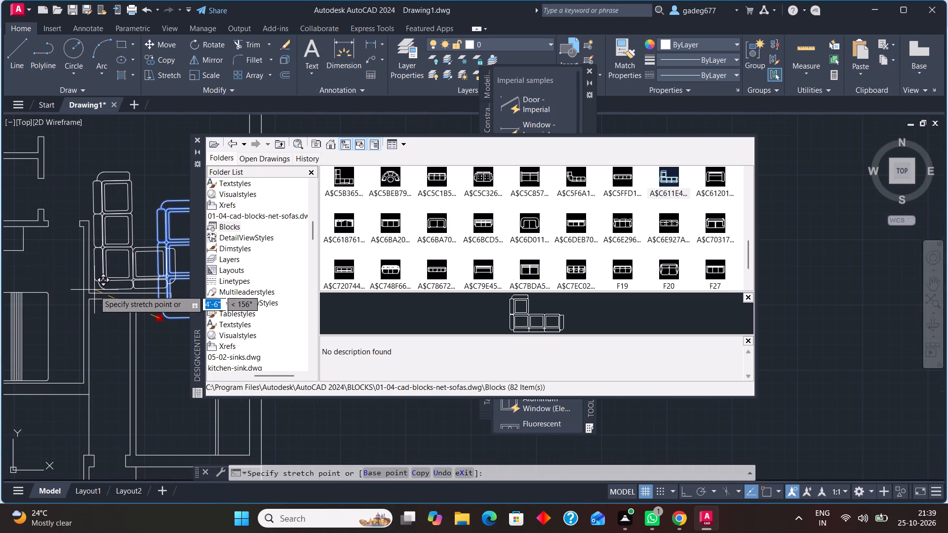
left_click(94, 292)
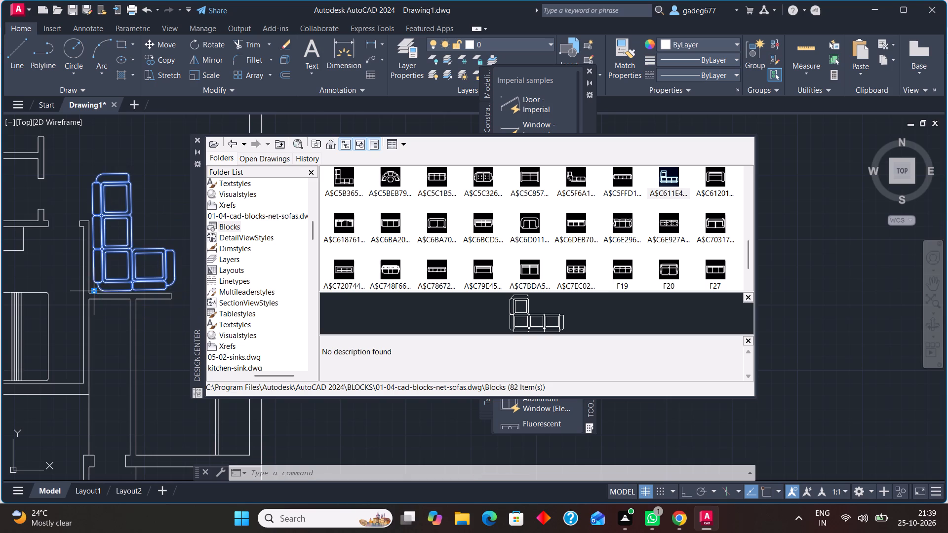
scroll(74, 337, "down", 1)
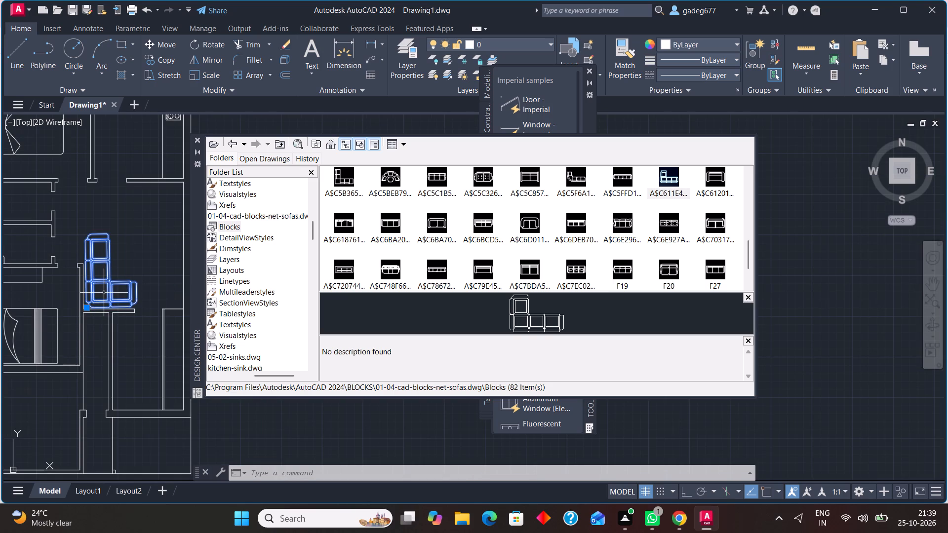
scroll(104, 293, "down", 1)
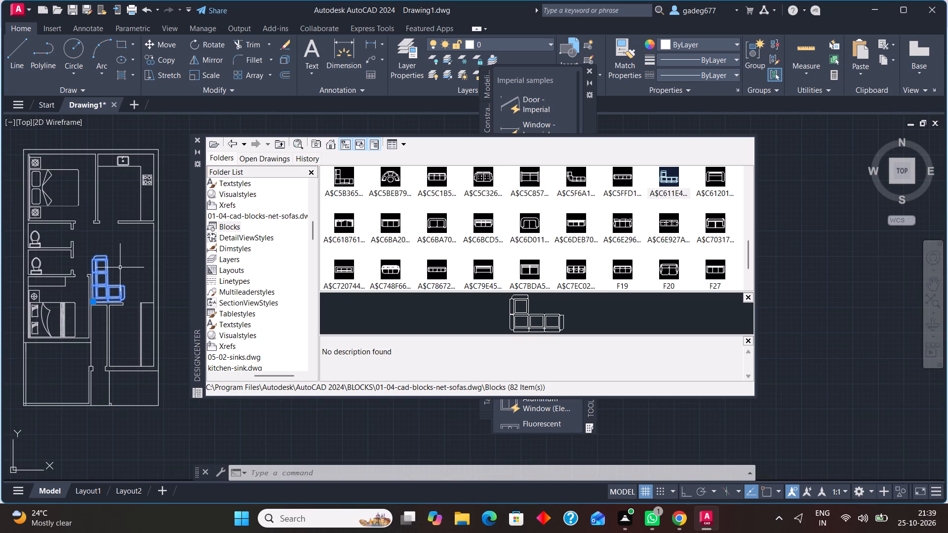
key("Escape")
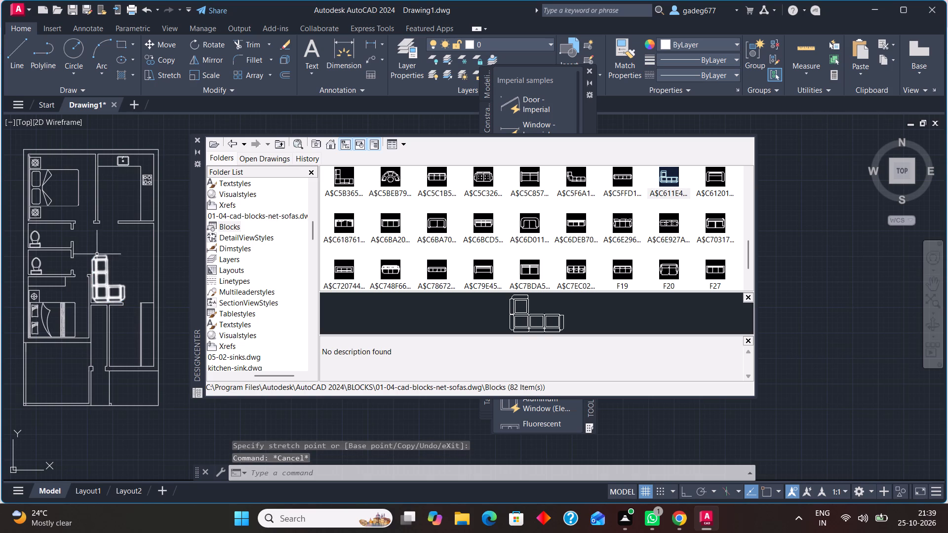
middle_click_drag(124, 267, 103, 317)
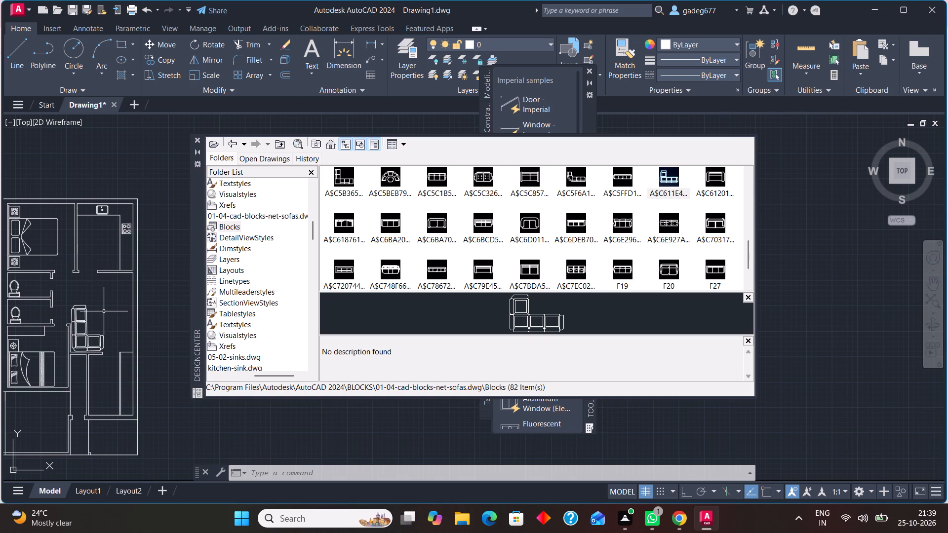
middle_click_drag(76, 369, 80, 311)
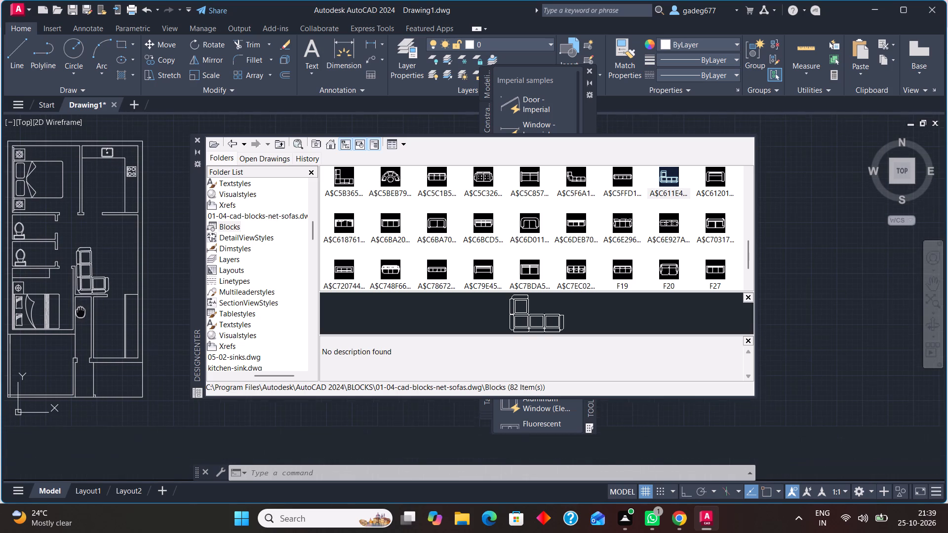
Erase the vertical wall line running alongside the sofa's long back in the living area.
middle_click_drag(80, 311, 80, 310)
middle_click_drag(101, 314, 93, 297)
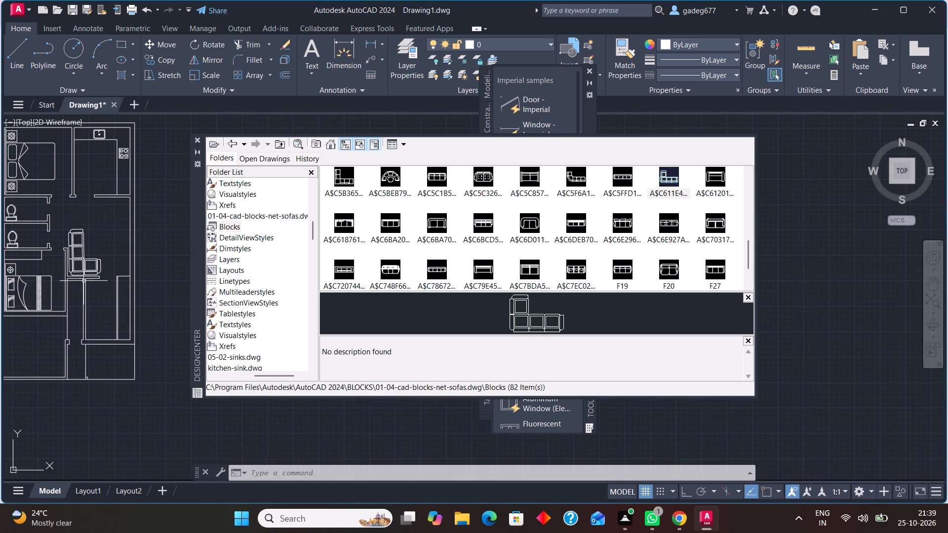
scroll(68, 266, "up", 2)
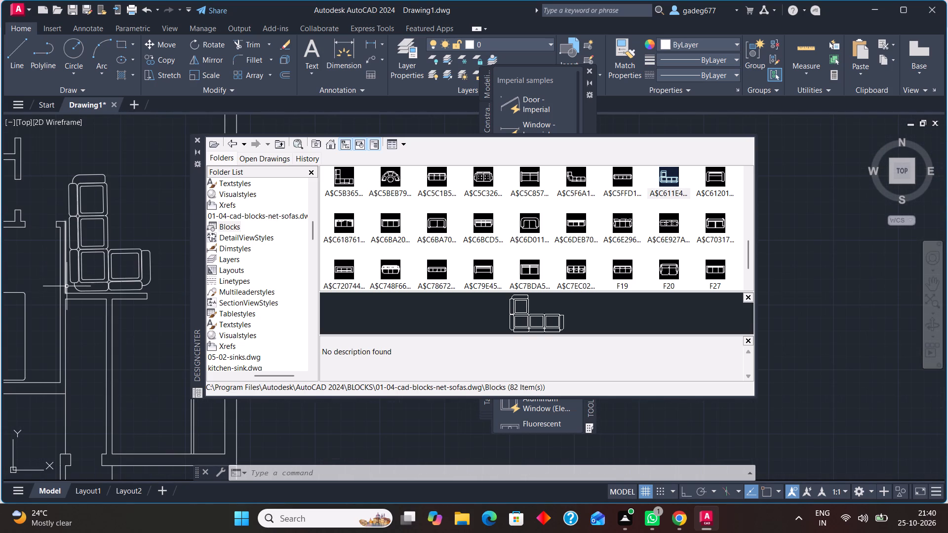
left_click(65, 284)
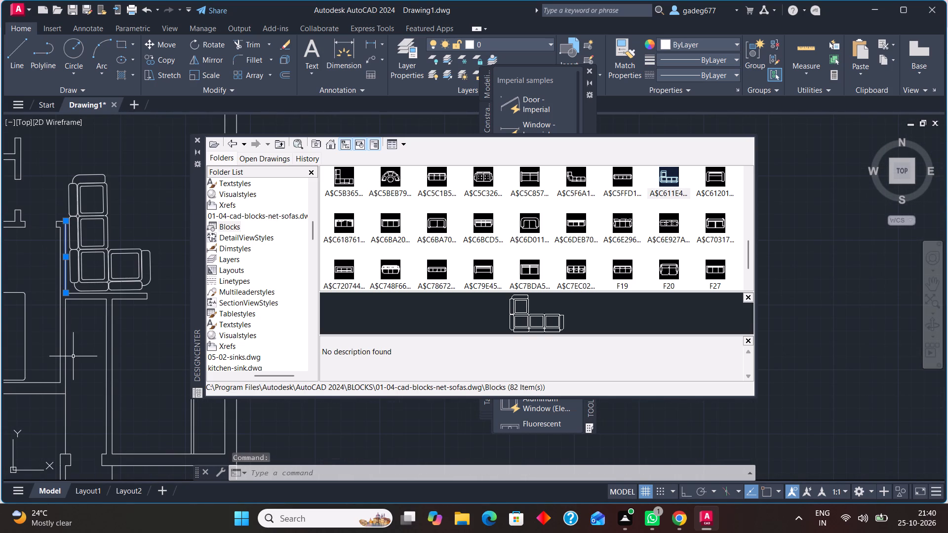
key("Delete")
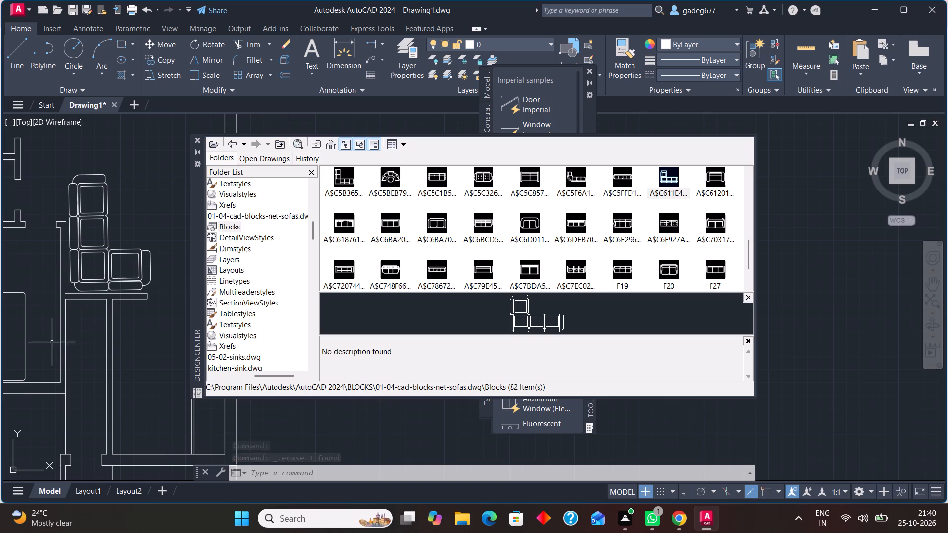
Move the four lines of the short horizontal wall below the sofa 3' straight down, with object snap on.
left_click(93, 299)
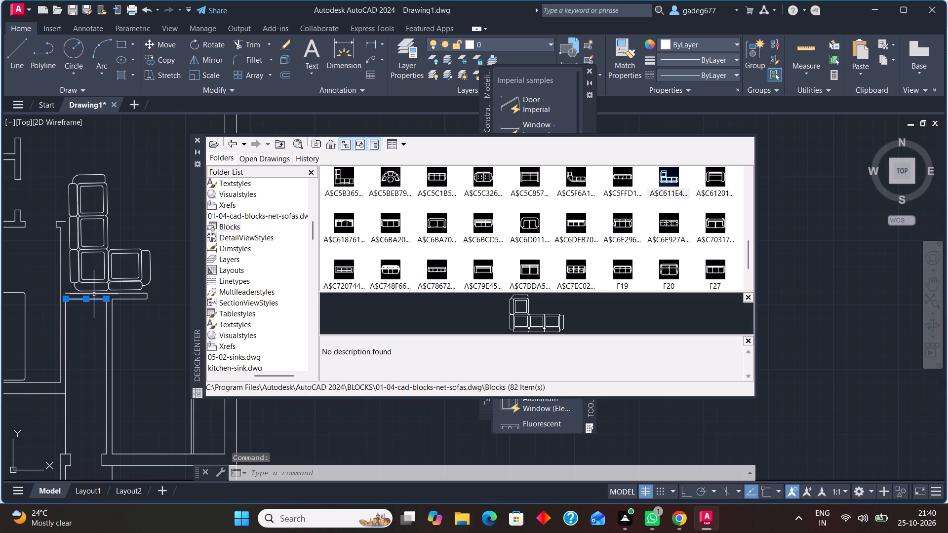
left_click(94, 295)
left_click(148, 298)
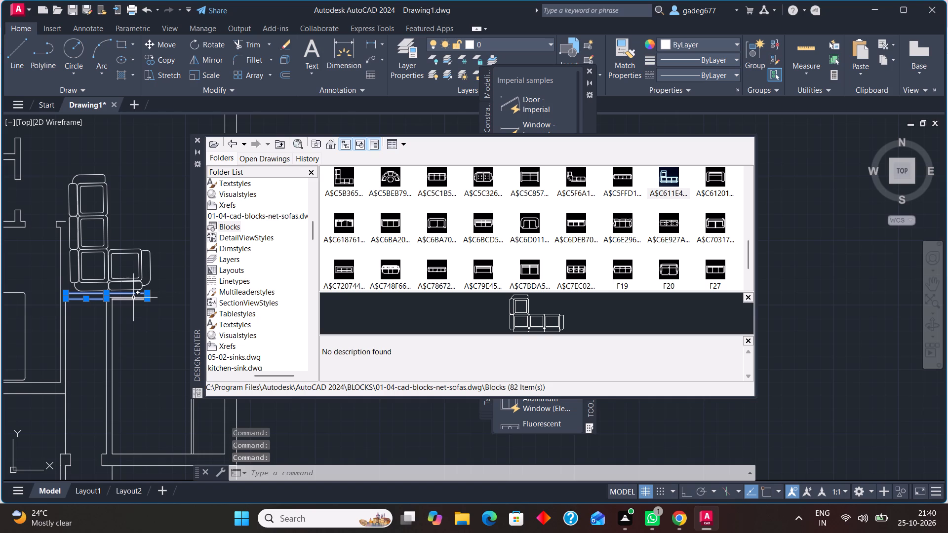
left_click(132, 300)
left_click(164, 50)
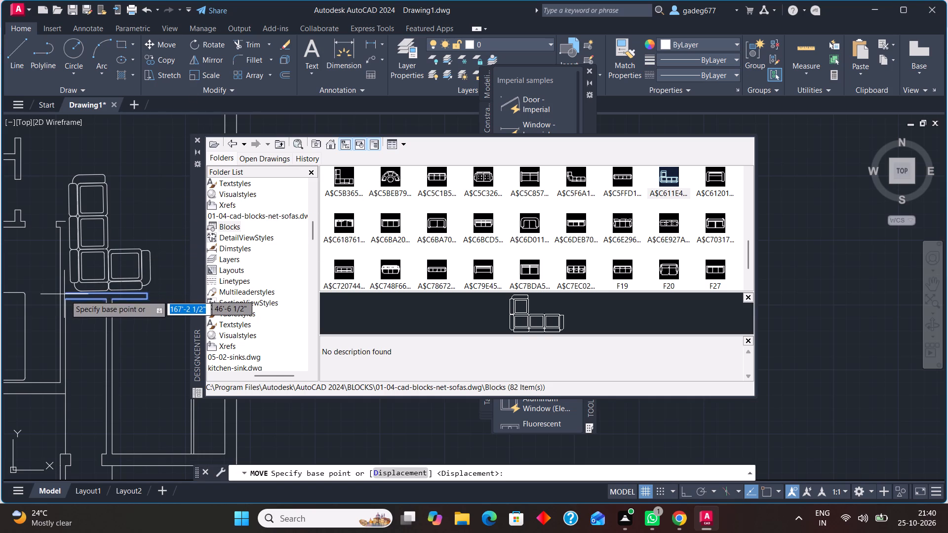
left_click(770, 495)
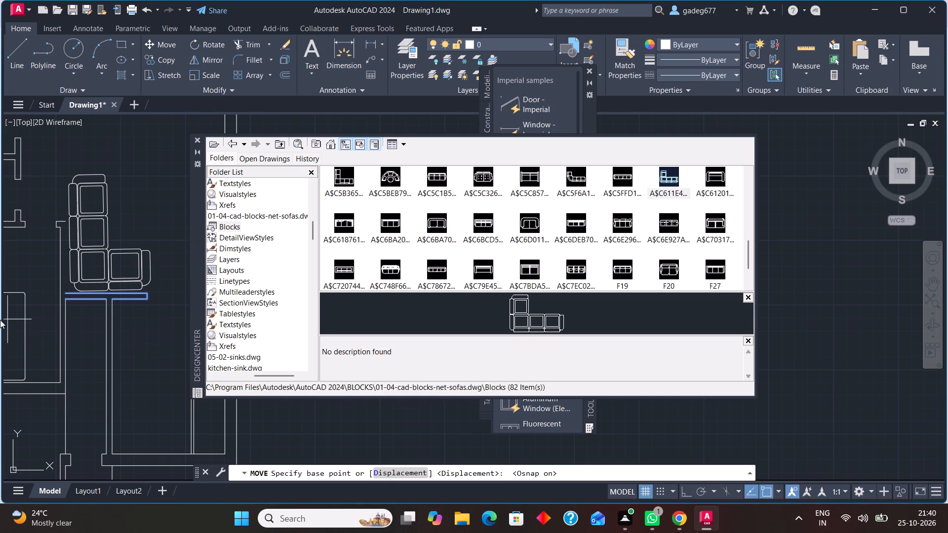
left_click(62, 294)
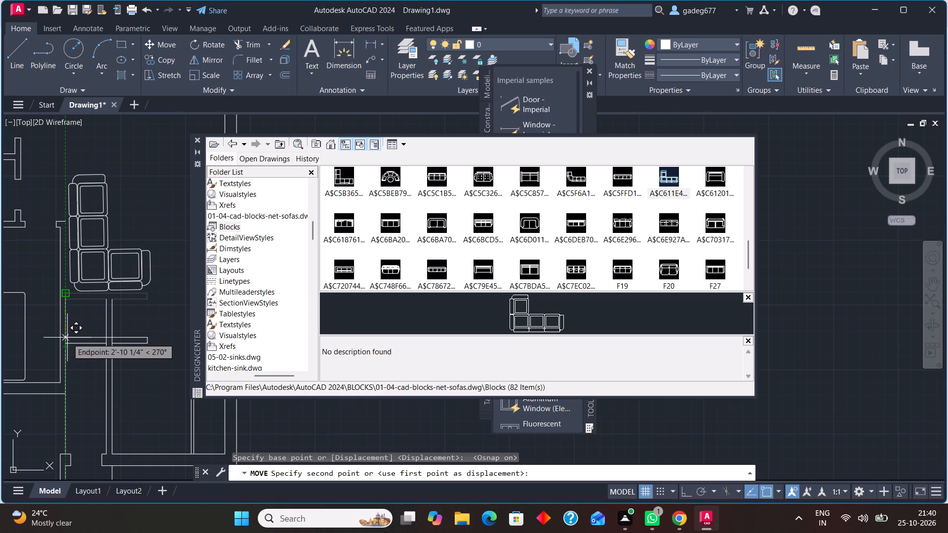
type("3'")
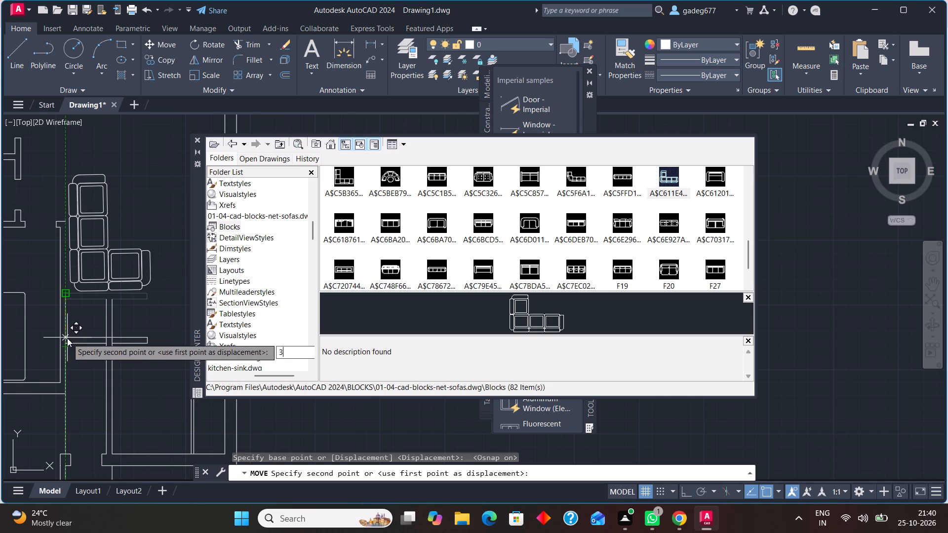
key("Return")
Trim the vertical wall lines projecting above the relocated horizontal wall and the leftover pieces between its two faces.
left_click(92, 322)
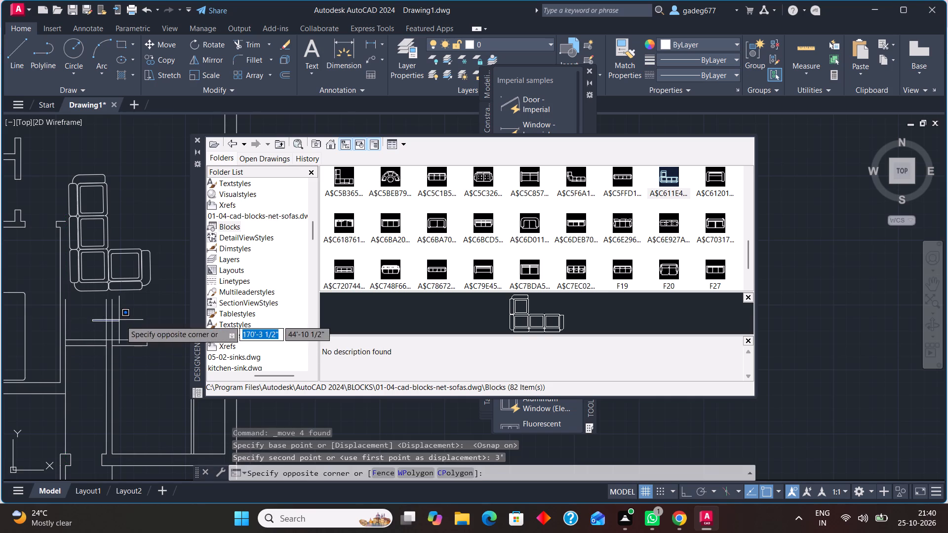
left_click(134, 320)
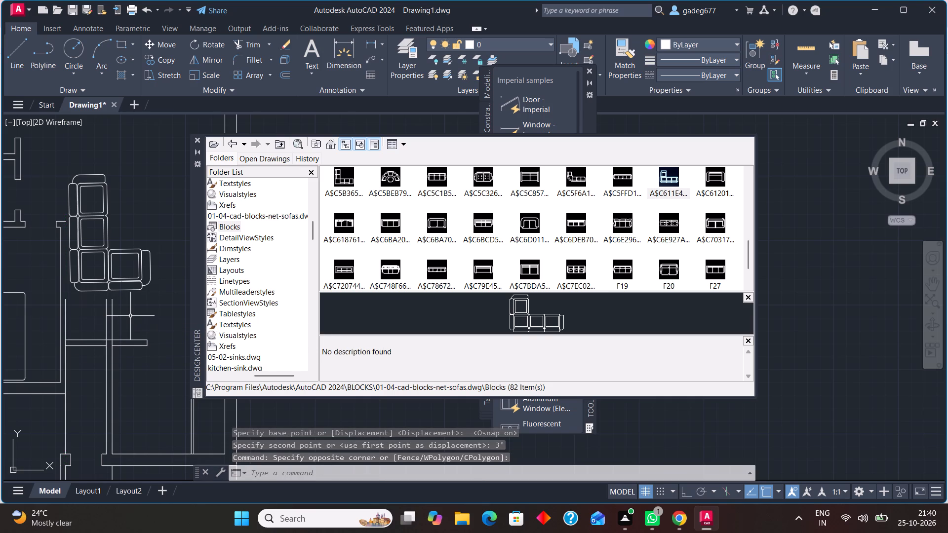
type("tr")
key("Return")
left_click(130, 316)
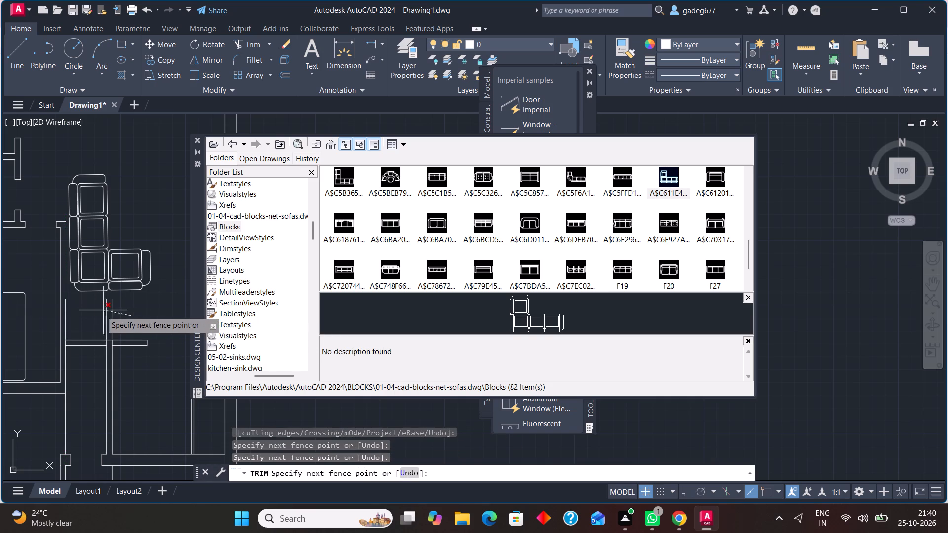
left_click(101, 311)
scroll(110, 341, "up", 2)
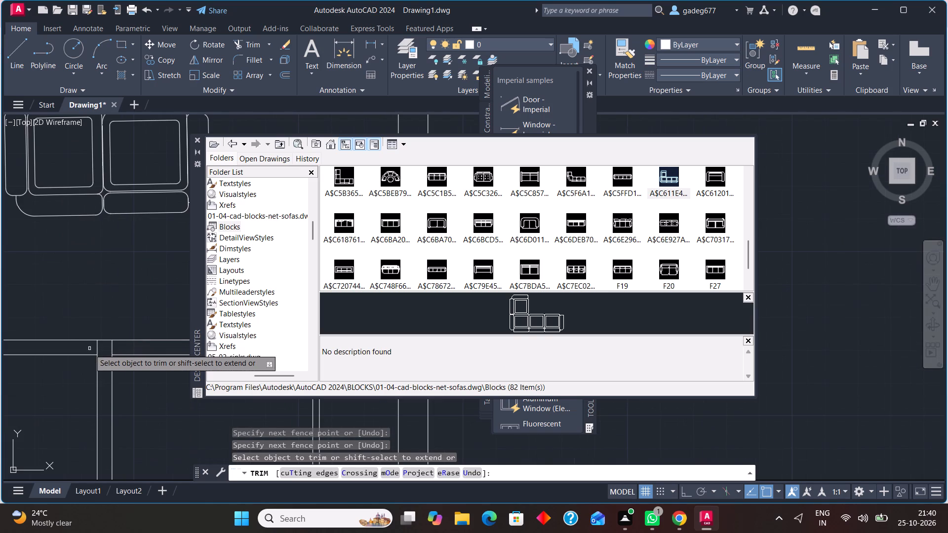
left_click_drag(89, 349, 97, 351)
left_click(117, 348)
scroll(112, 350, "down", 2)
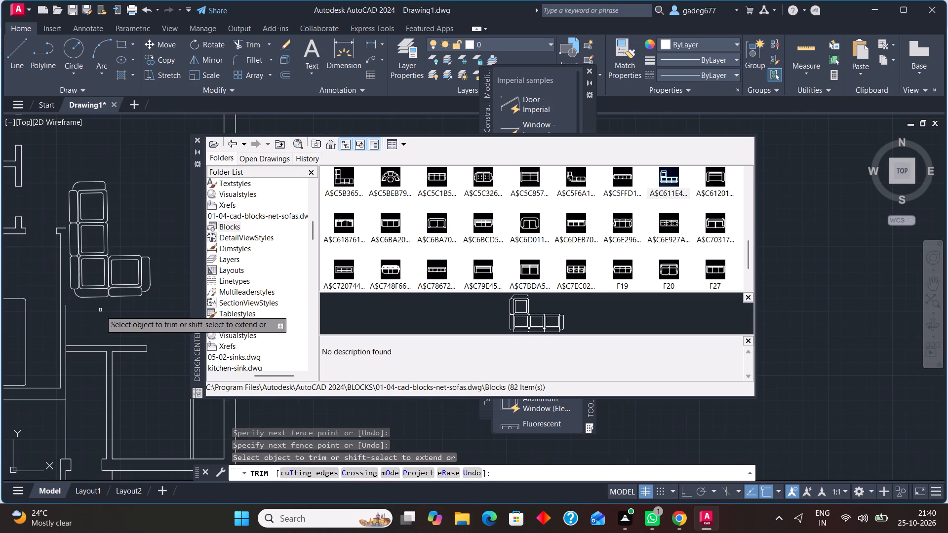
scroll(63, 343, "up", 2)
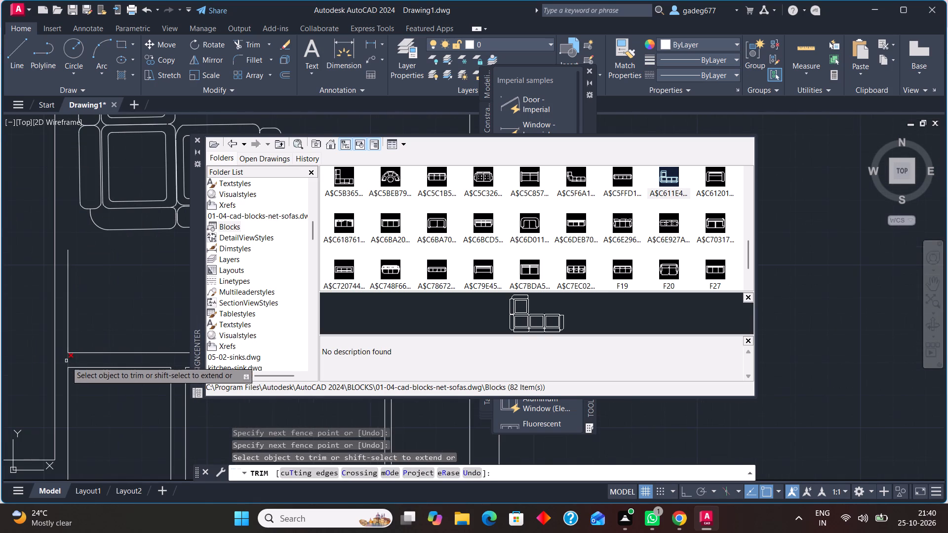
left_click(66, 361)
scroll(105, 339, "down", 1)
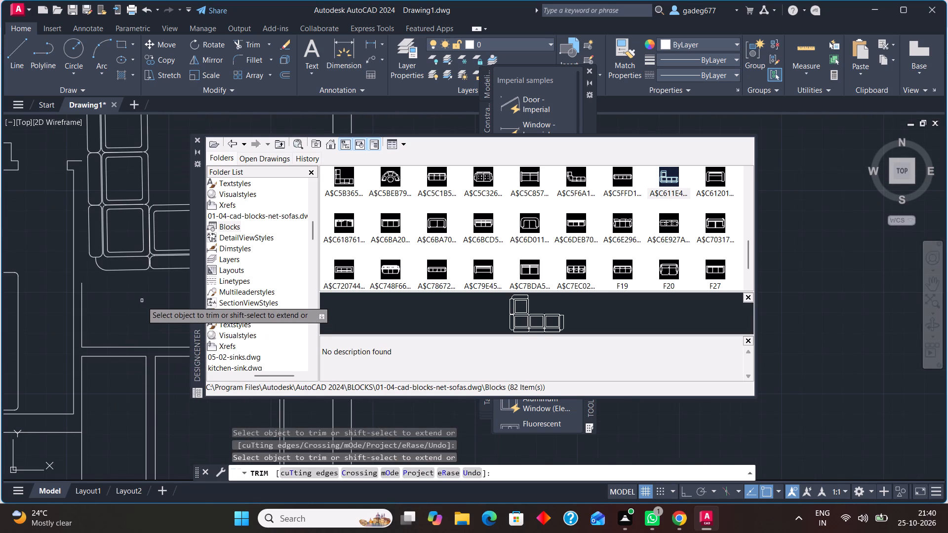
key("Escape")
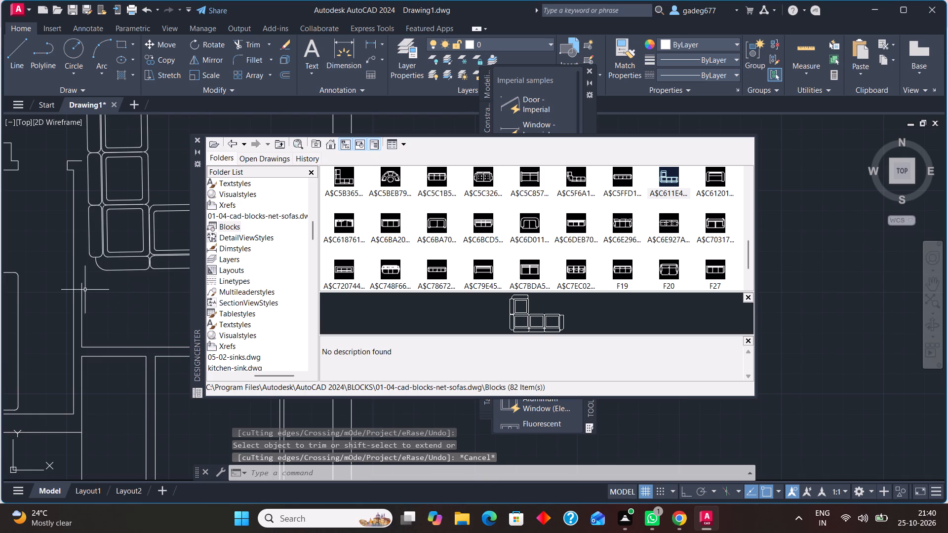
Stretch the top end of the remaining vertical wall line beside the sofa up to the upper wall corner.
left_click(82, 290)
left_click(81, 282)
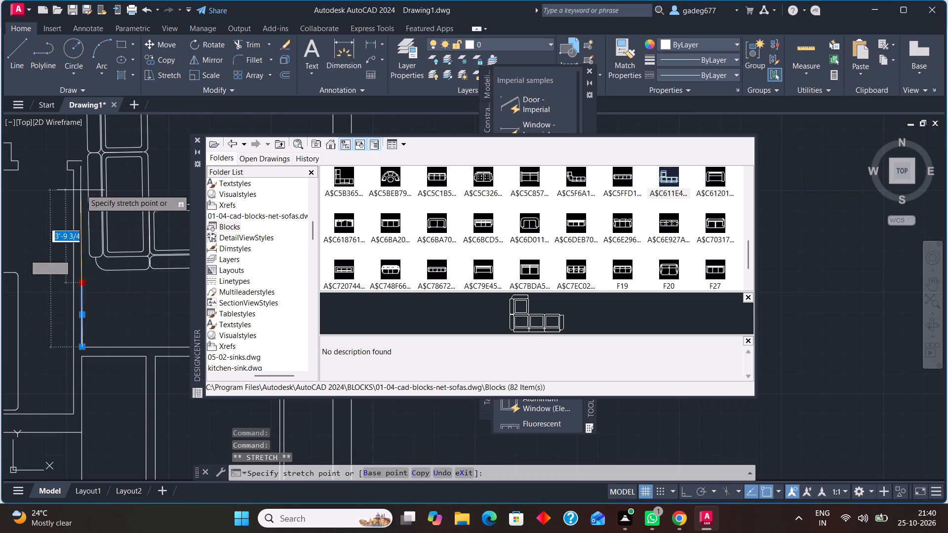
left_click(80, 161)
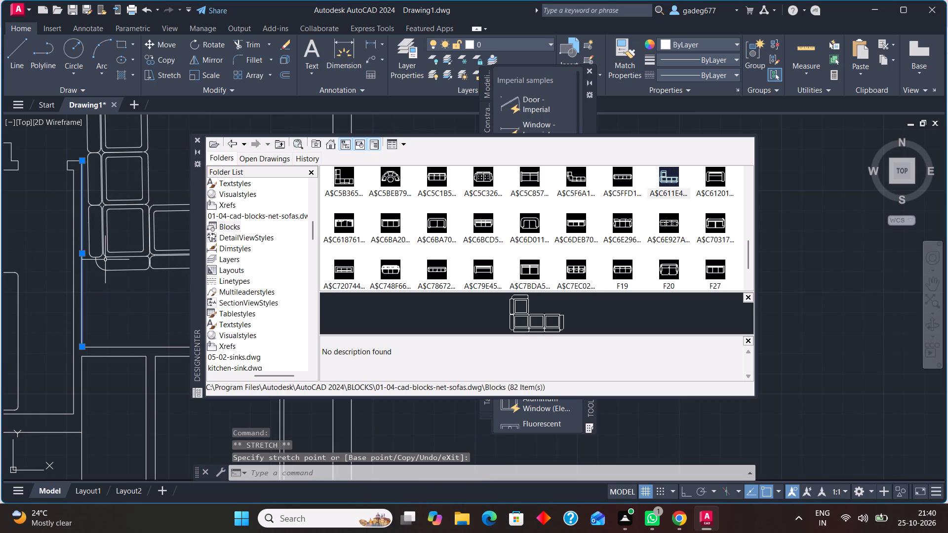
key("Escape")
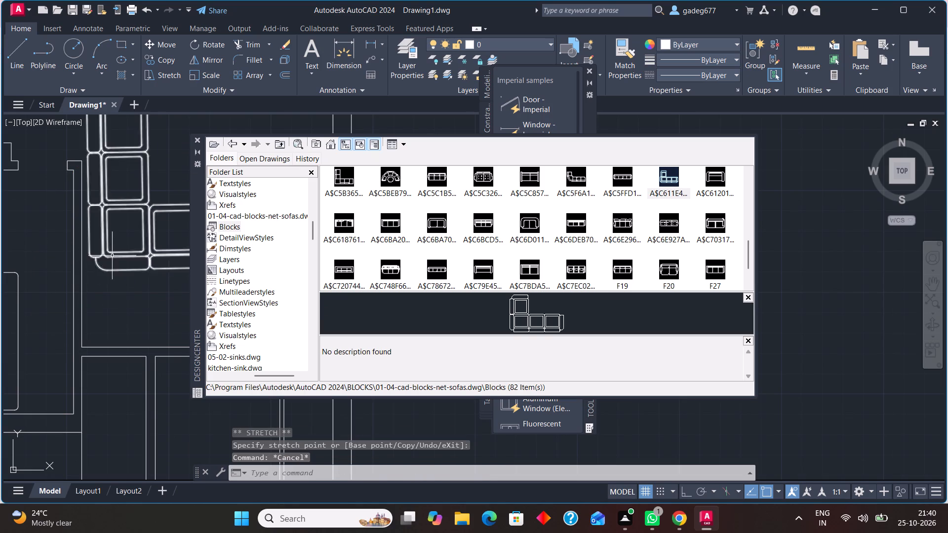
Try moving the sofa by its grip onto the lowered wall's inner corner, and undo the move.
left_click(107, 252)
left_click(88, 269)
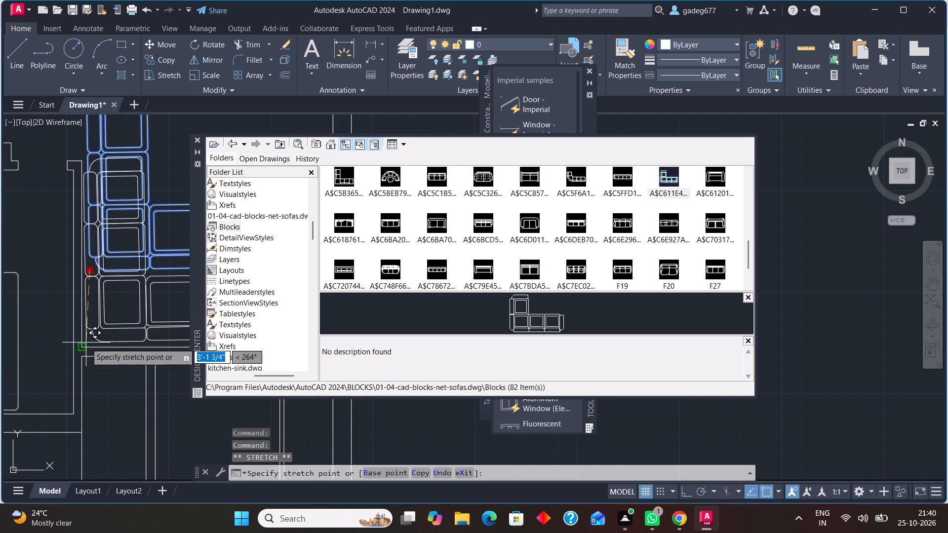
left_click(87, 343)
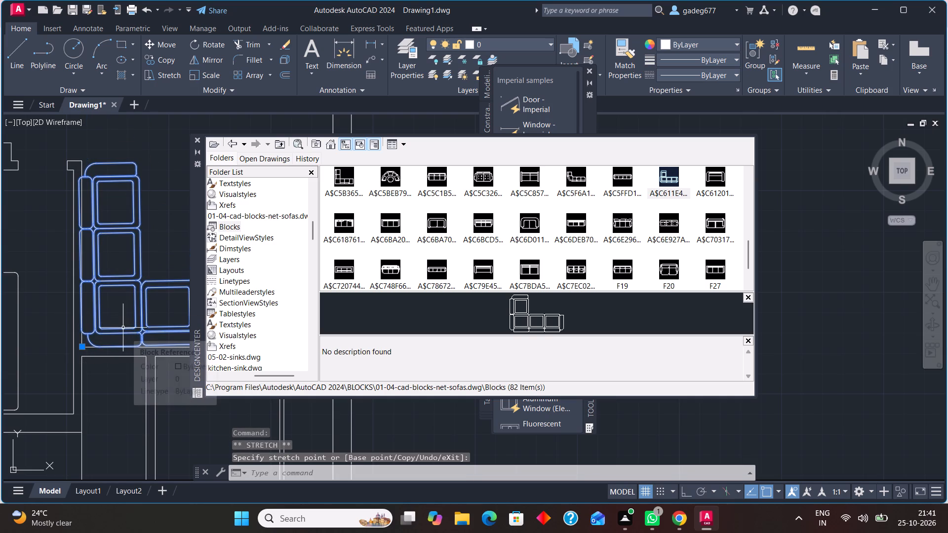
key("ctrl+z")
Move the sofa down into the enlarged lower-left corner of the living area, against the walls.
left_click(148, 254)
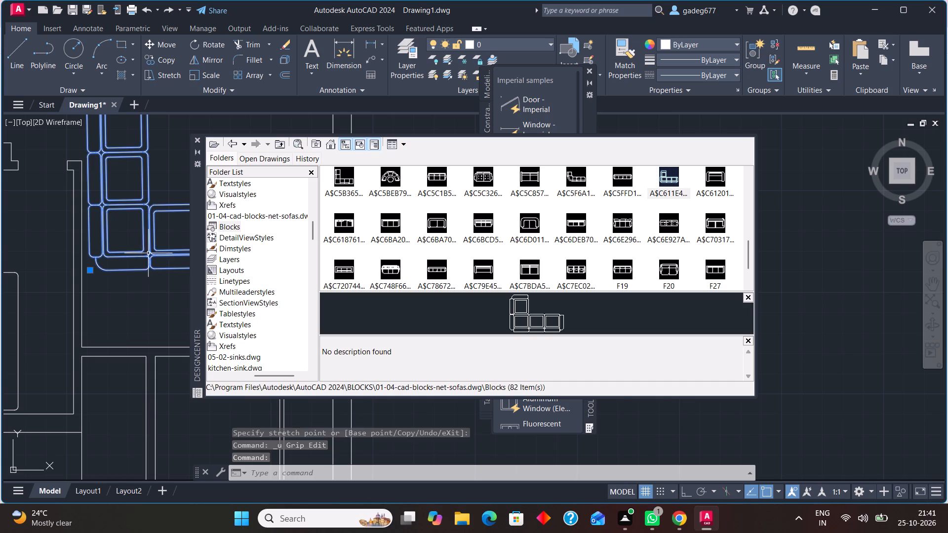
left_click(174, 44)
left_click(100, 261)
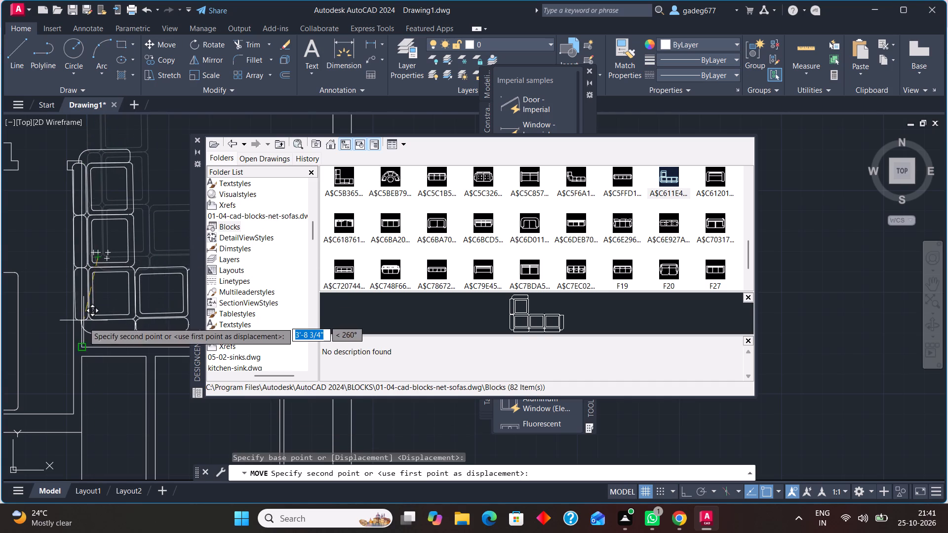
scroll(94, 332, "up", 3)
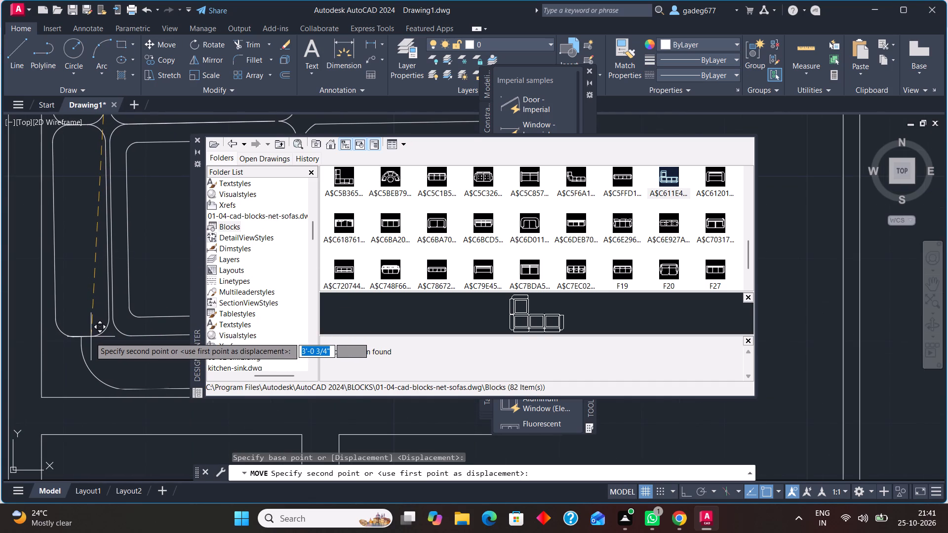
left_click(87, 337)
Nudge the sofa slightly to the right so its back sits just clear of the vertical wall line.
scroll(87, 337, "down", 2)
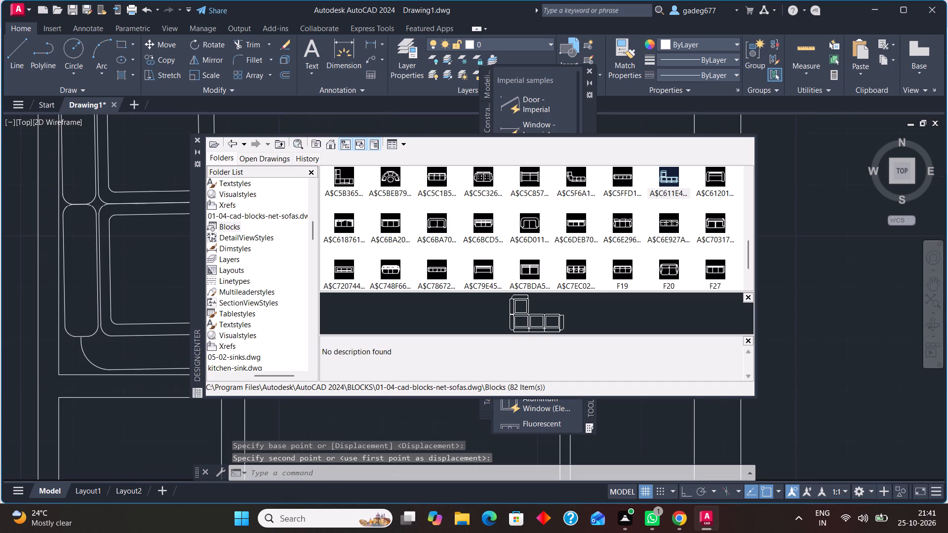
scroll(87, 337, "down", 2)
scroll(90, 248, "up", 2)
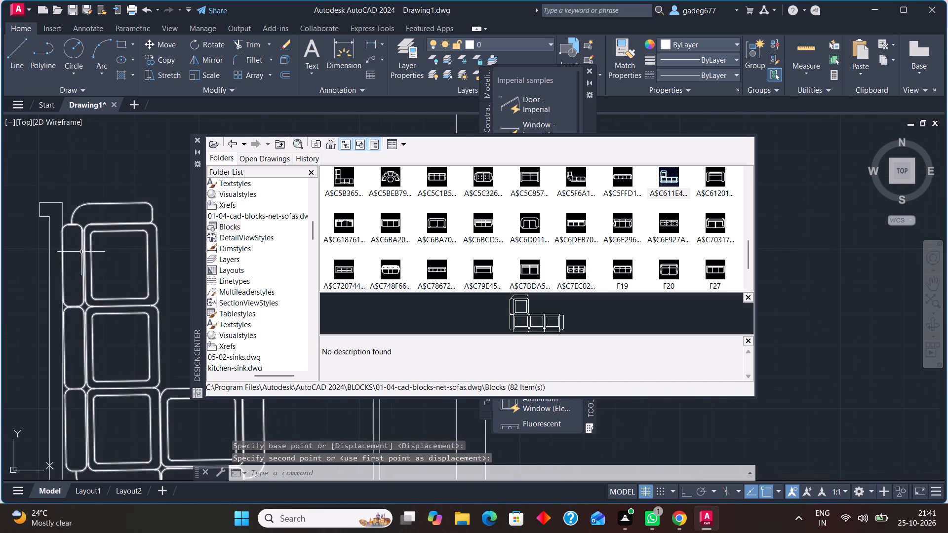
scroll(54, 256, "up", 2)
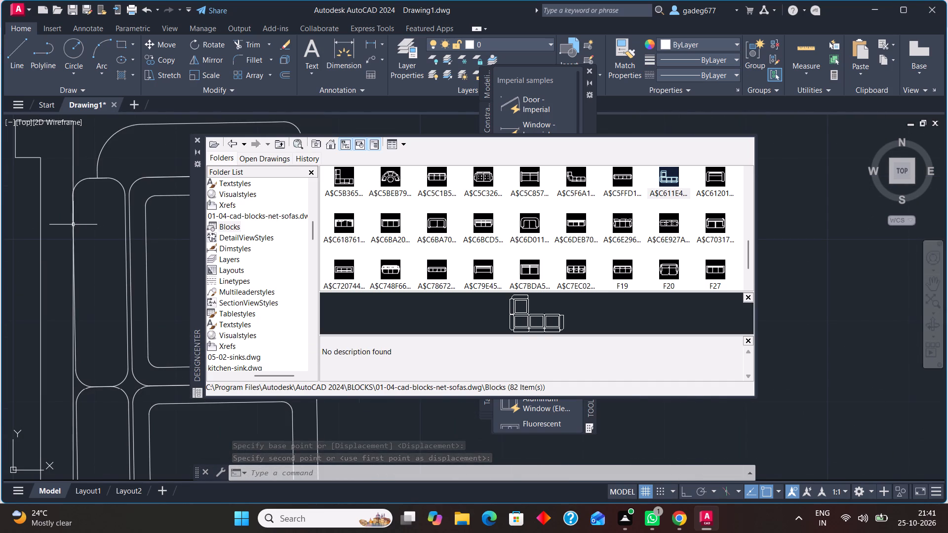
scroll(73, 225, "down", 2)
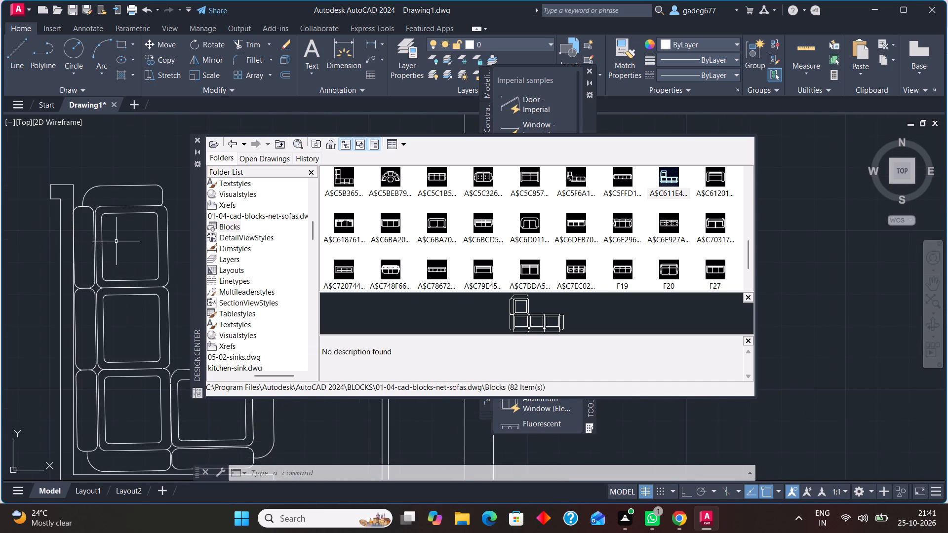
left_click(96, 244)
left_click(165, 46)
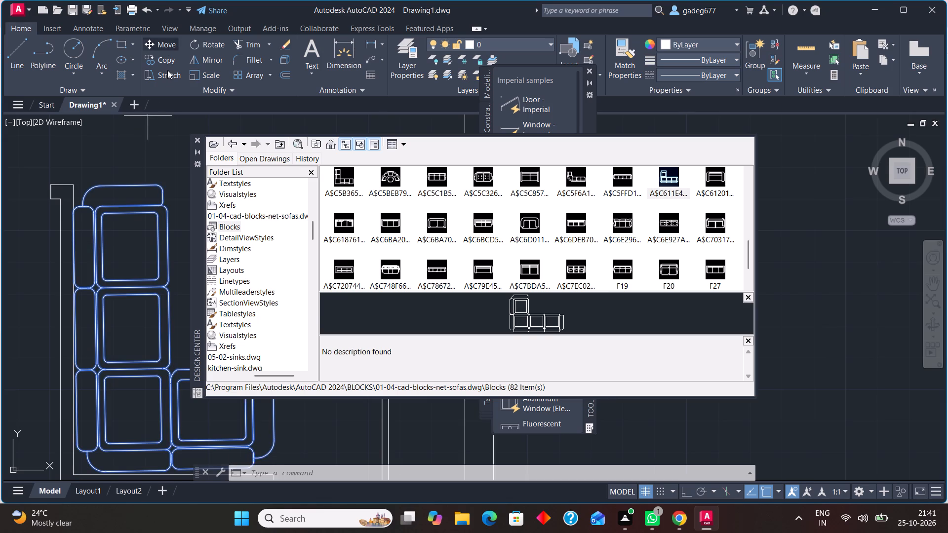
left_click(136, 327)
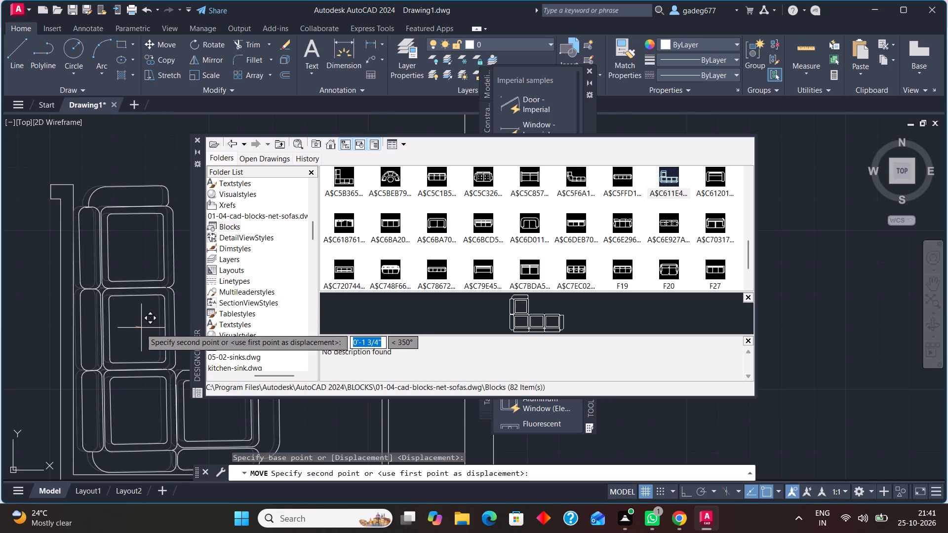
left_click(140, 328)
scroll(139, 357, "down", 1)
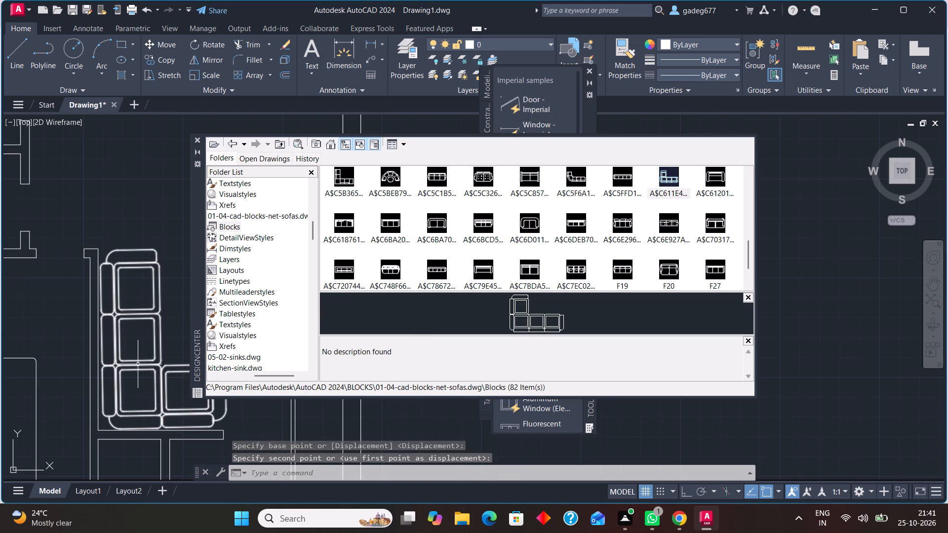
scroll(138, 365, "down", 2)
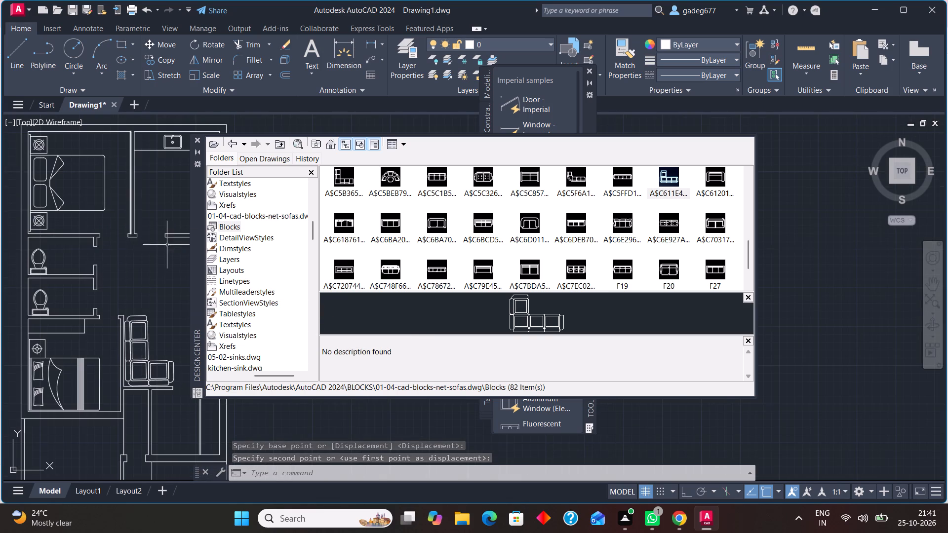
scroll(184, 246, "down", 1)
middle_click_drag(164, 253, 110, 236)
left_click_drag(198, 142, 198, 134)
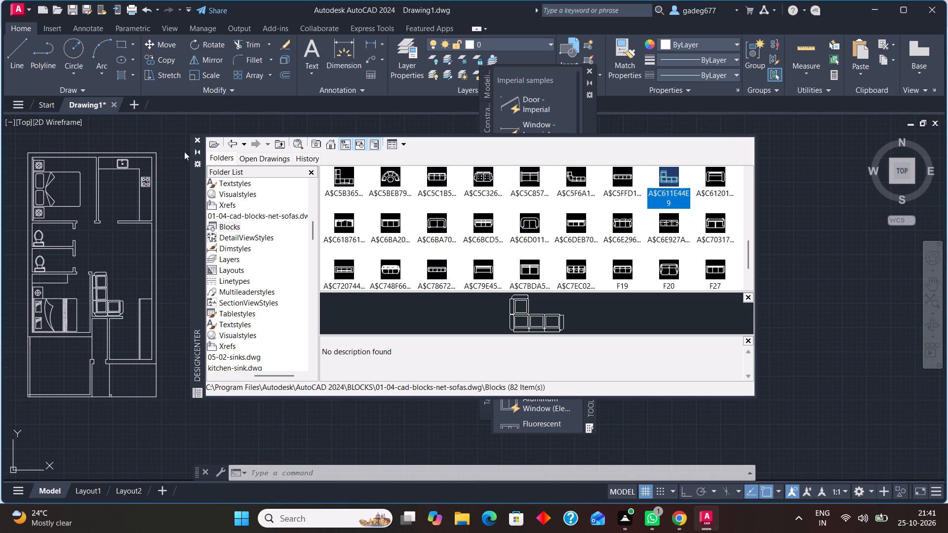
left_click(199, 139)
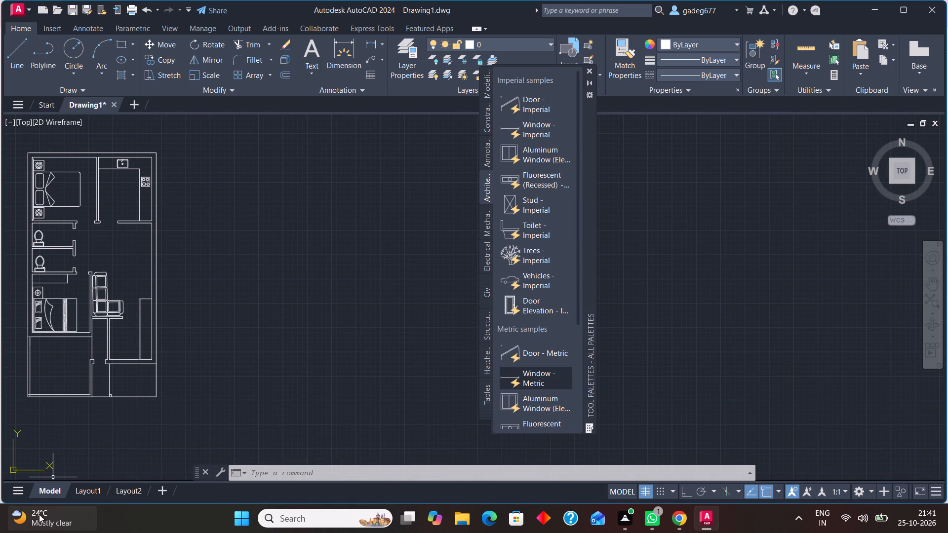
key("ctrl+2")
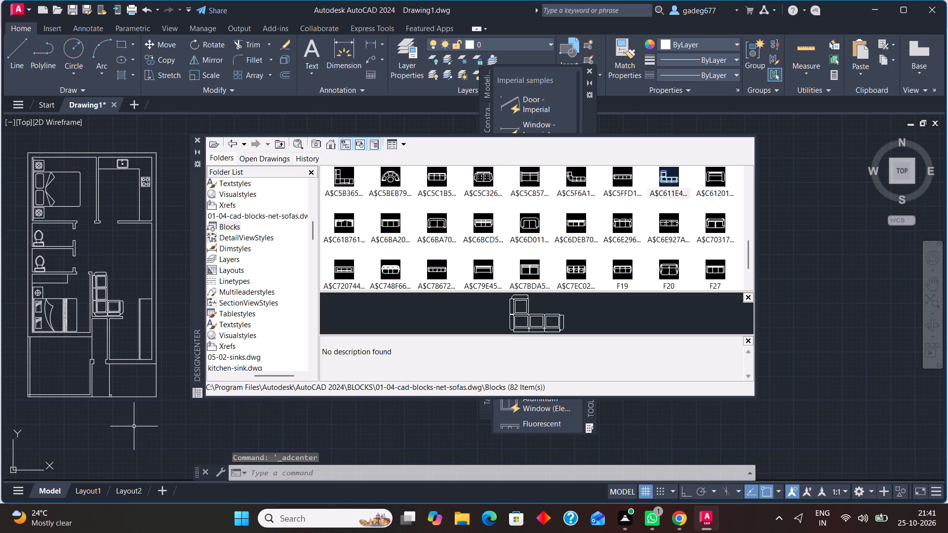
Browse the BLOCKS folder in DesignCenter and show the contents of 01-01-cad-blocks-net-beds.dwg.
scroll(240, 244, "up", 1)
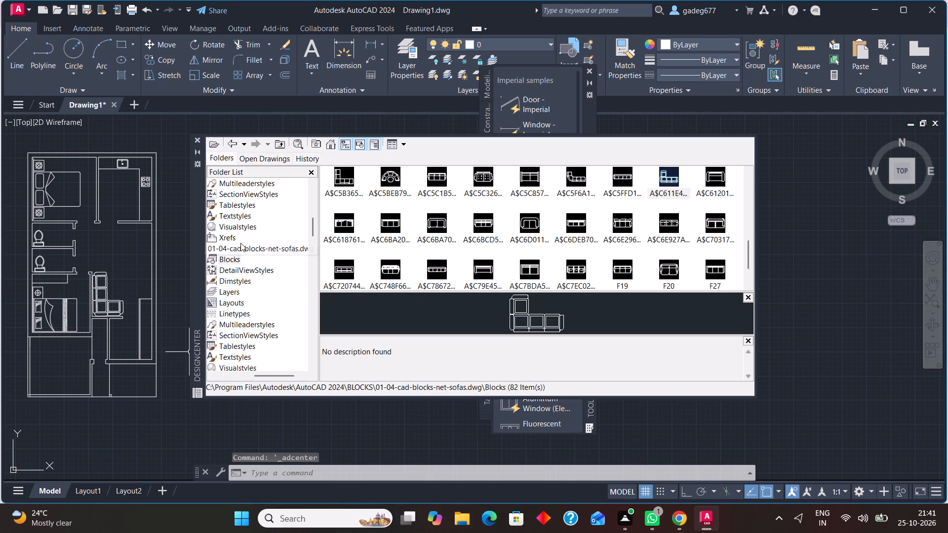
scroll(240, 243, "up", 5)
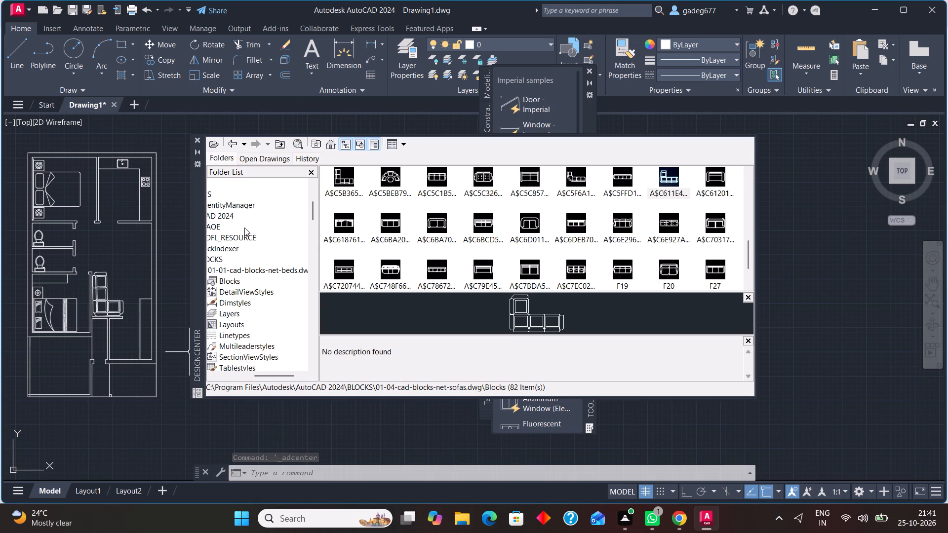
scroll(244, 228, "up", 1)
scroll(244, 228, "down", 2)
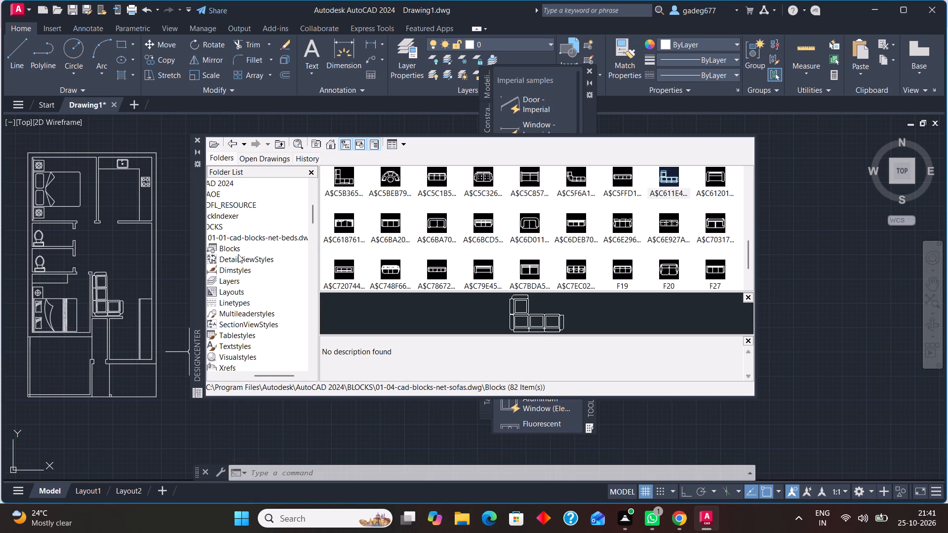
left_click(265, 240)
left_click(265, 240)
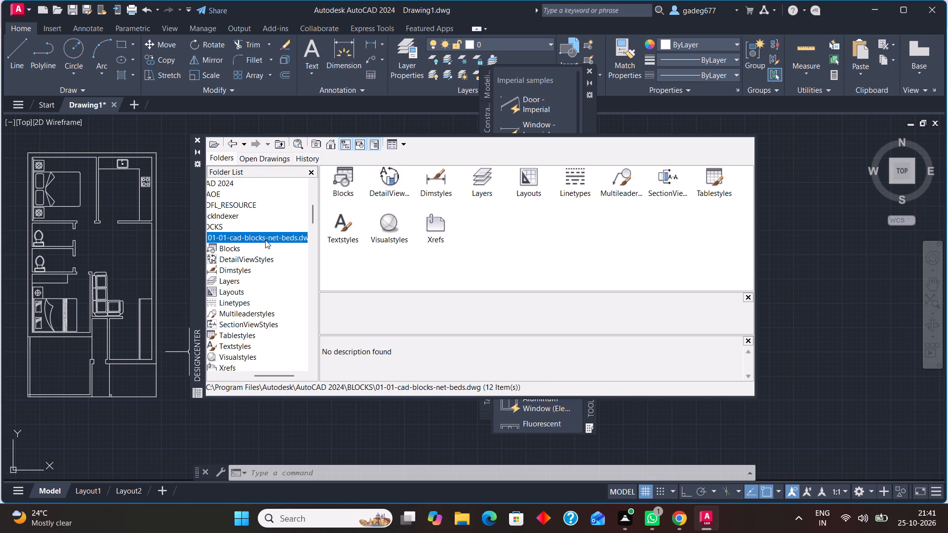
Find t-tables.dwg in the BLOCKS folder of DesignCenter and open its collection of blocks.
scroll(256, 239, "down", 4)
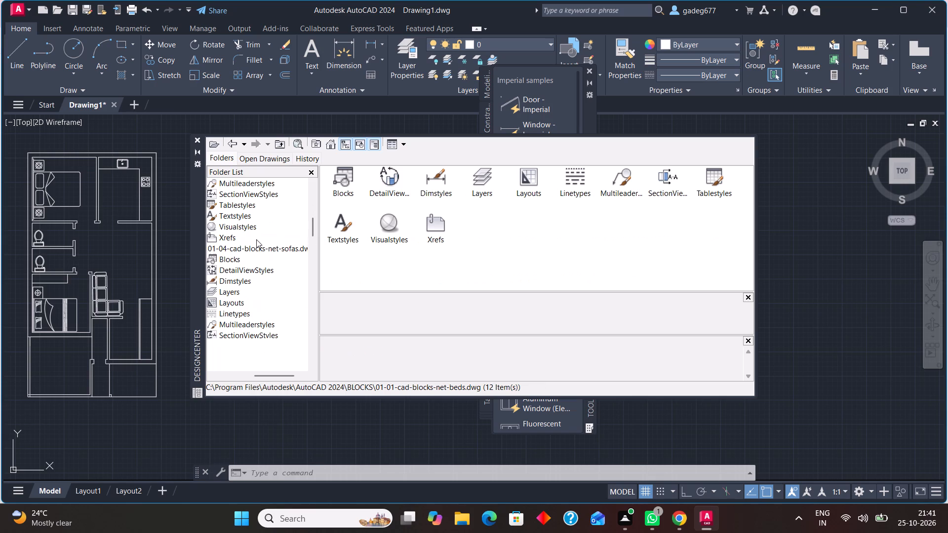
scroll(257, 261, "down", 11)
scroll(246, 299, "down", 1)
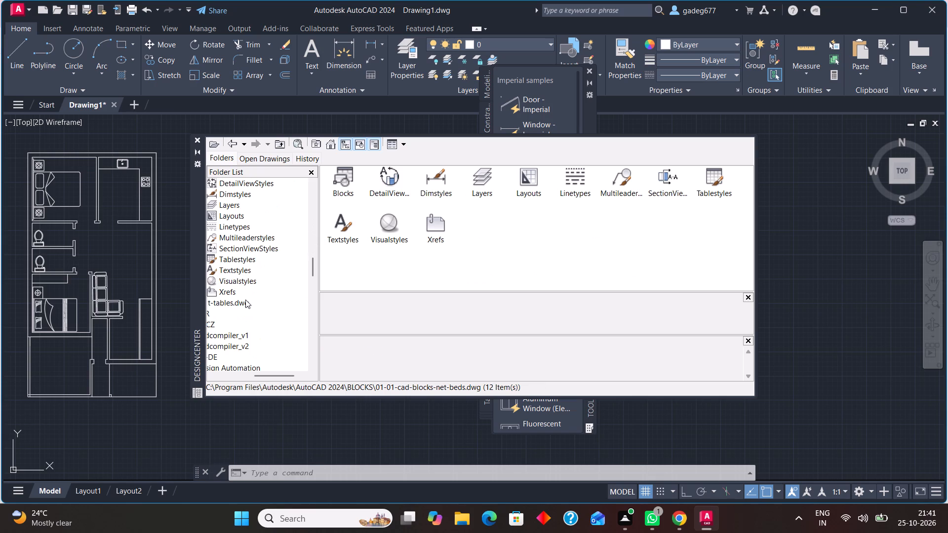
left_click(242, 306)
left_click(242, 306)
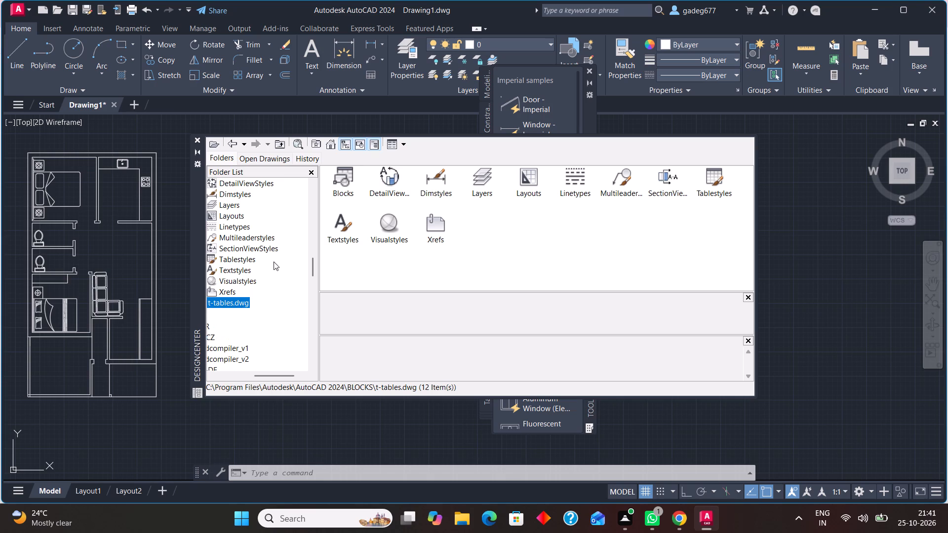
double_click(348, 177)
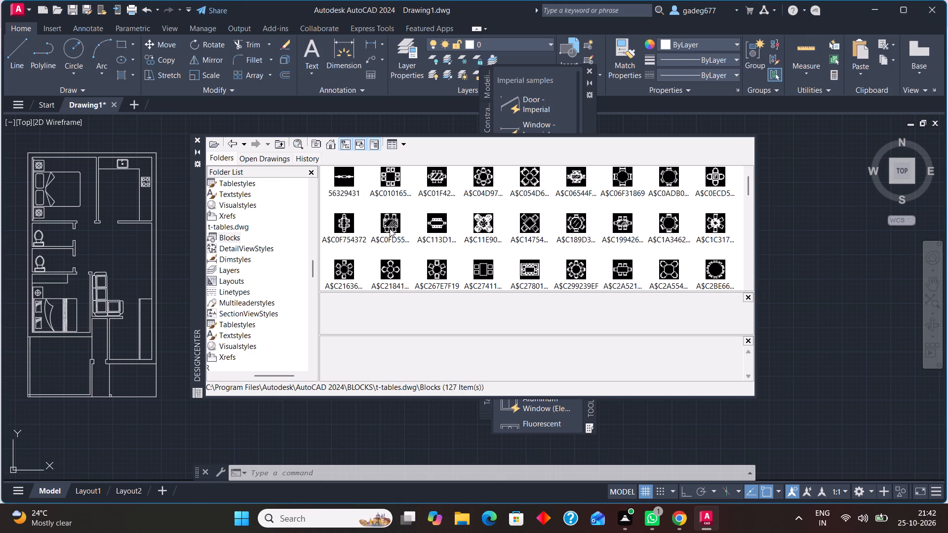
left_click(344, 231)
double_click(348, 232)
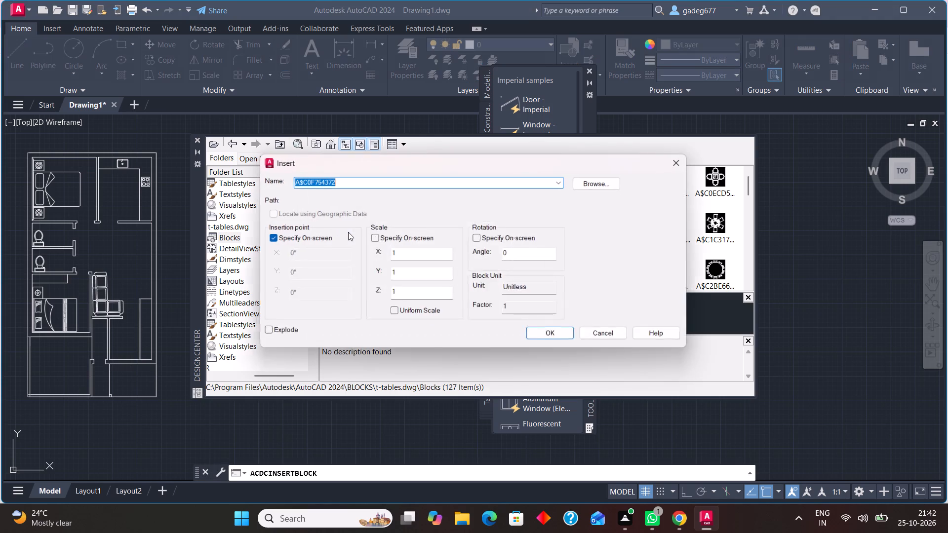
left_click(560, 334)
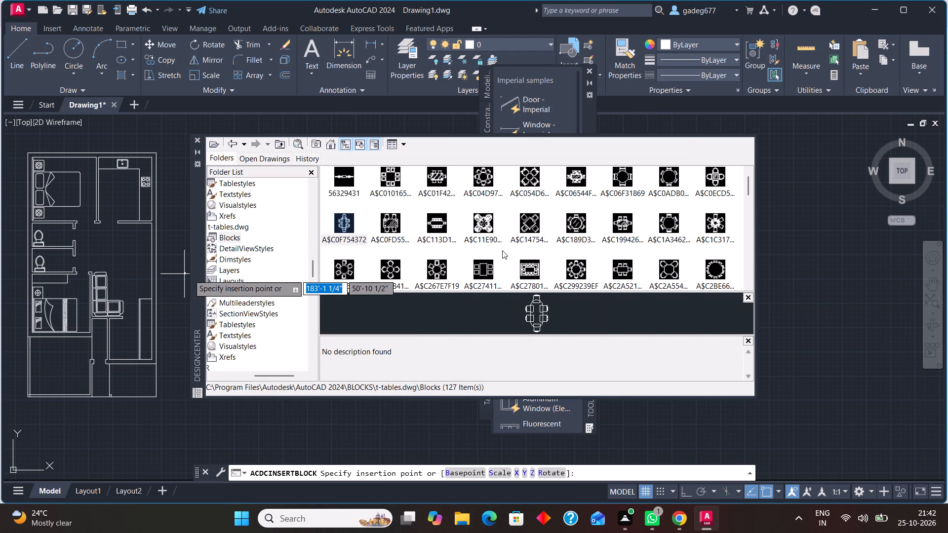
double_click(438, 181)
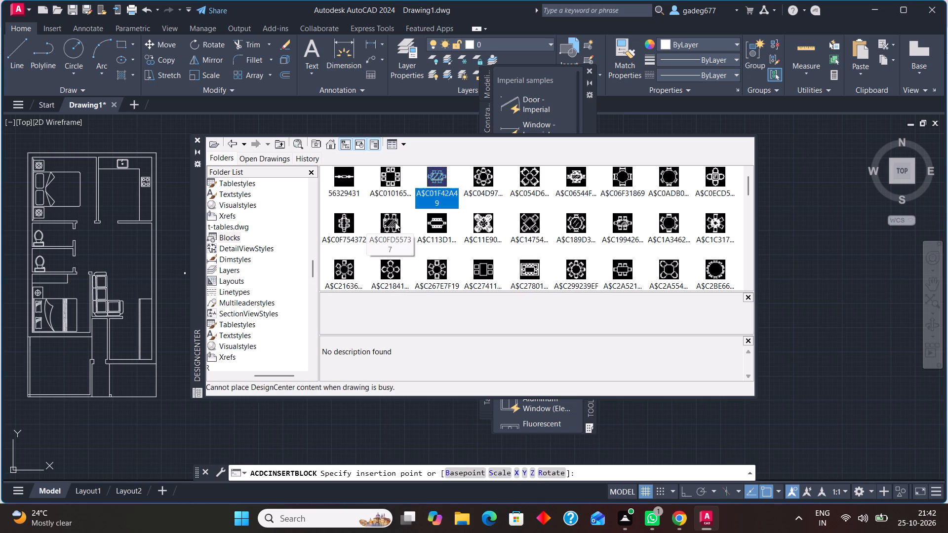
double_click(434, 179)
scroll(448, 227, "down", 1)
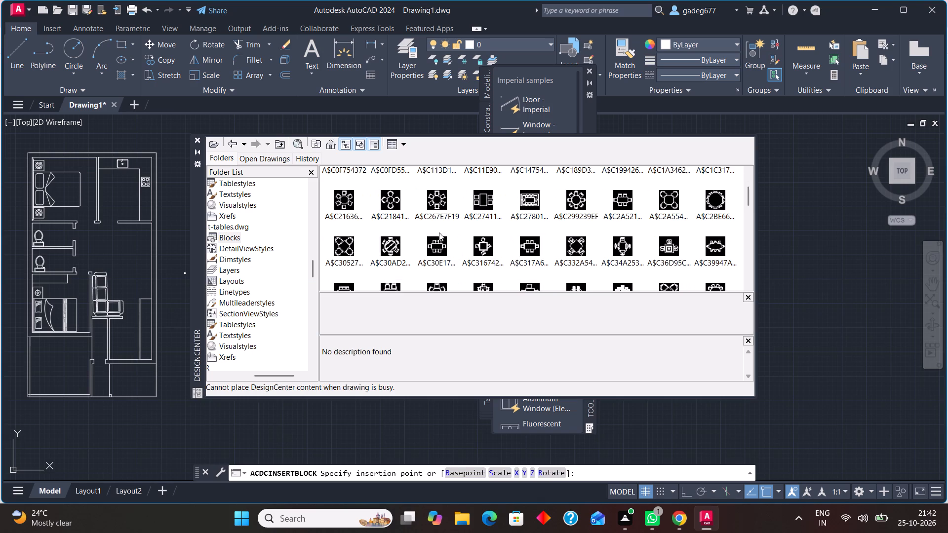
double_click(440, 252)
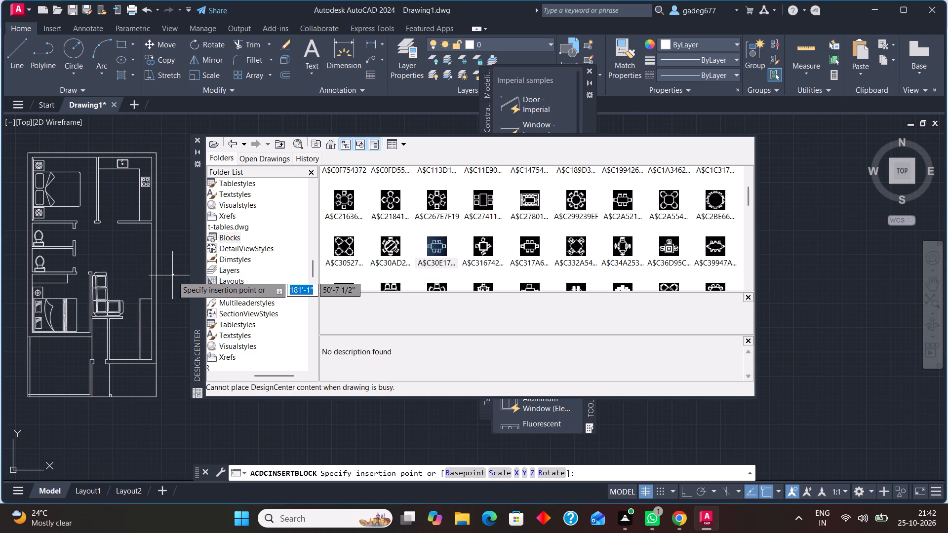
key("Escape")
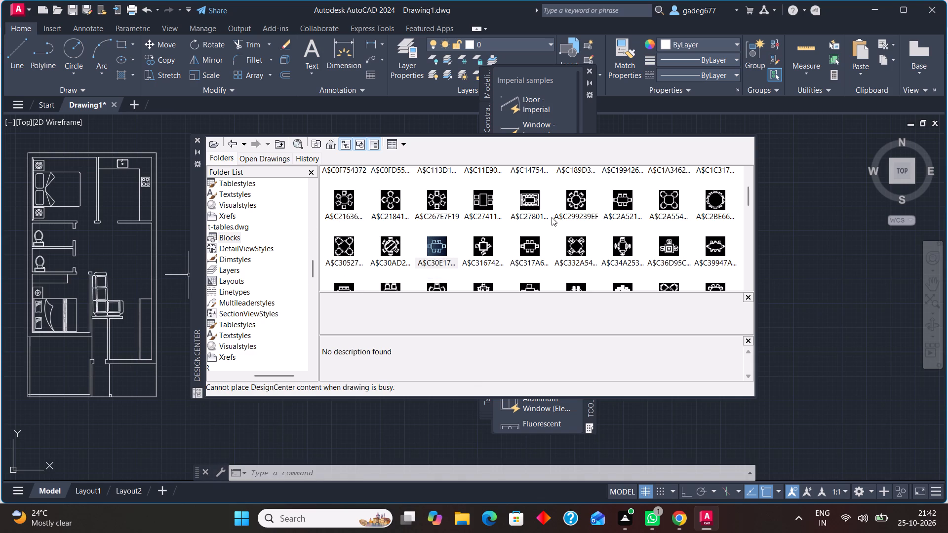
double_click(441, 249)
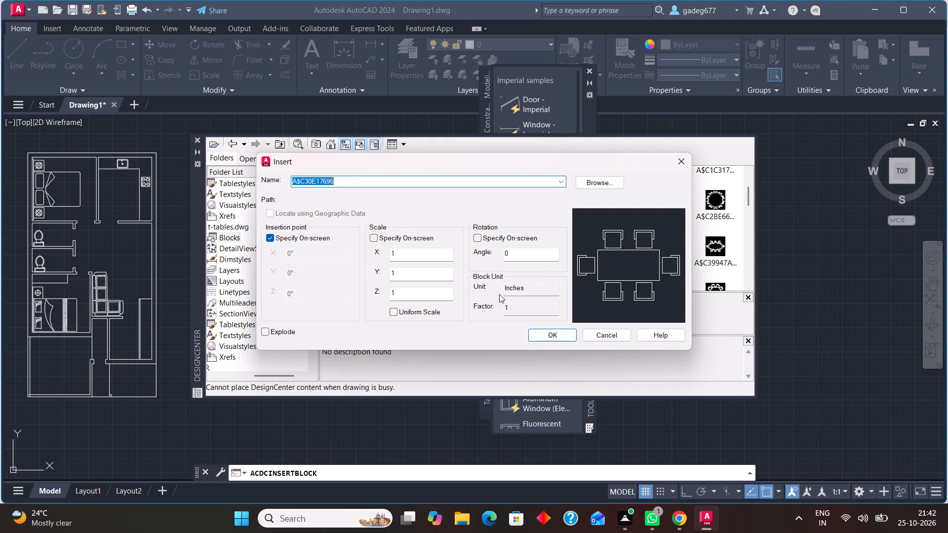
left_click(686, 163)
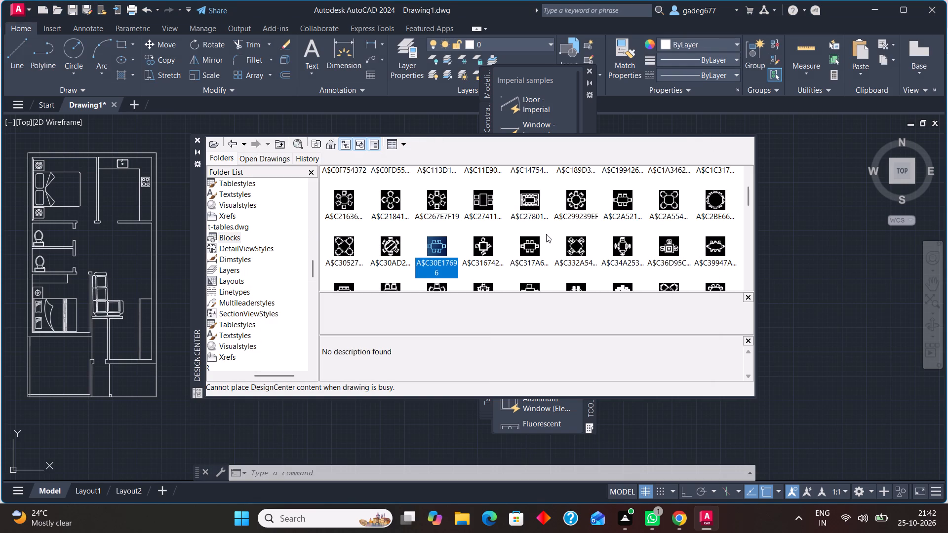
Insert the wood-grain dining table block A$C72FA0E1 at scale 1 in the open area between the kitchen and the sofa.
scroll(546, 234, "down", 2)
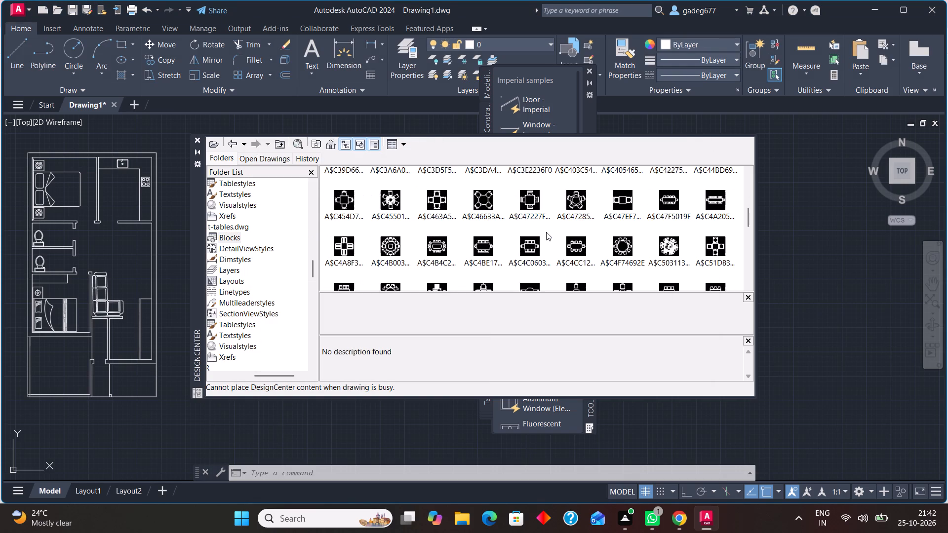
left_click(483, 239)
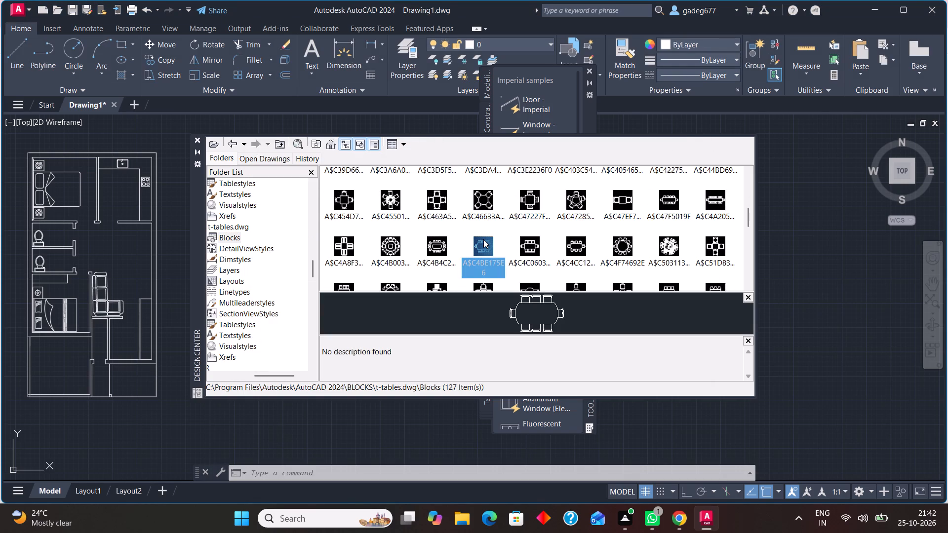
left_click(529, 241)
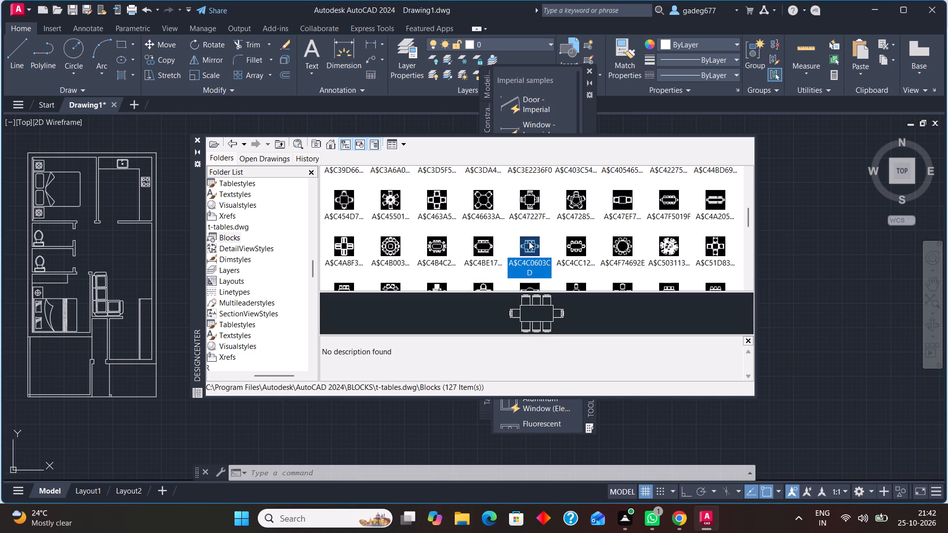
scroll(469, 243, "down", 1)
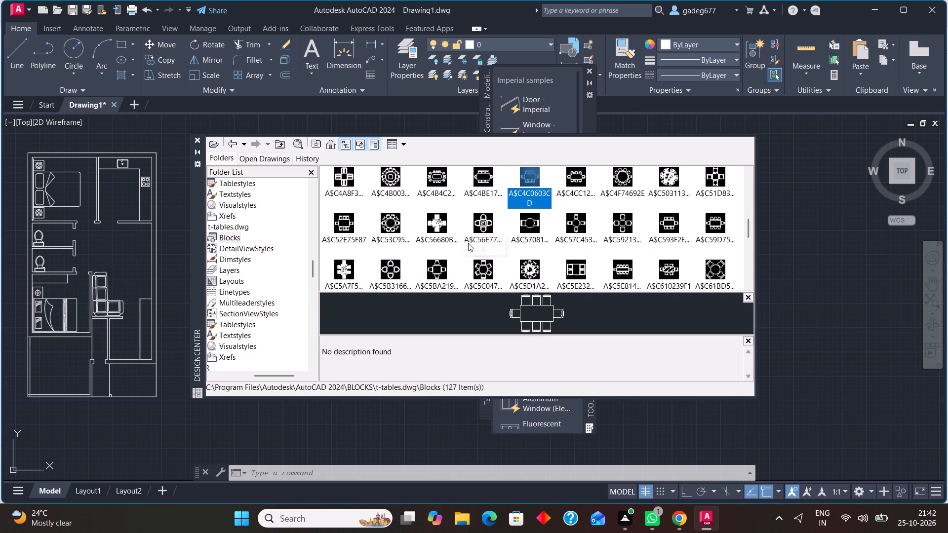
scroll(470, 242, "down", 1)
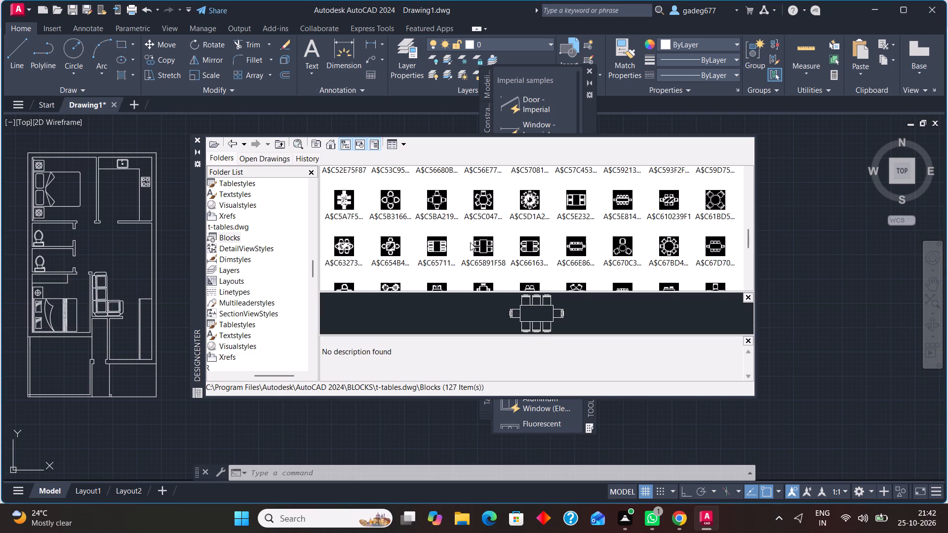
scroll(470, 242, "down", 1)
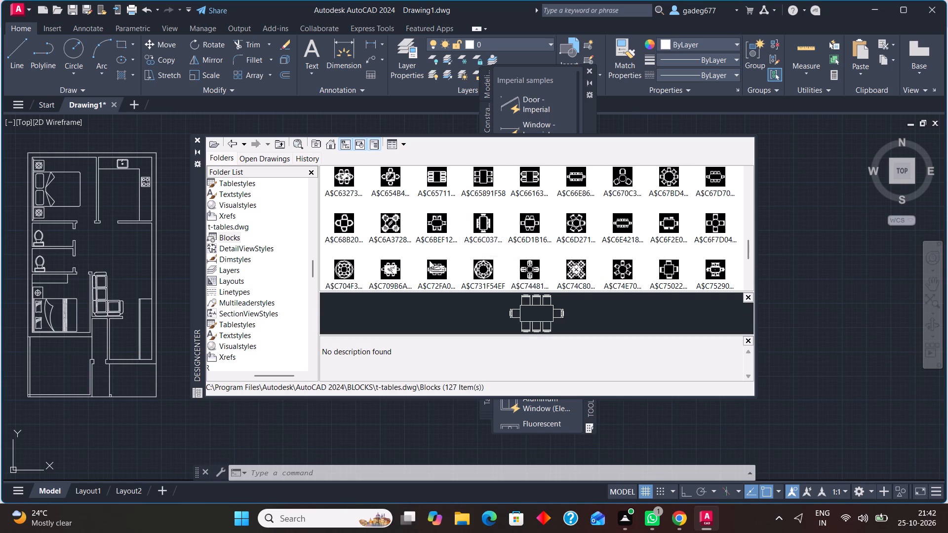
left_click(445, 265)
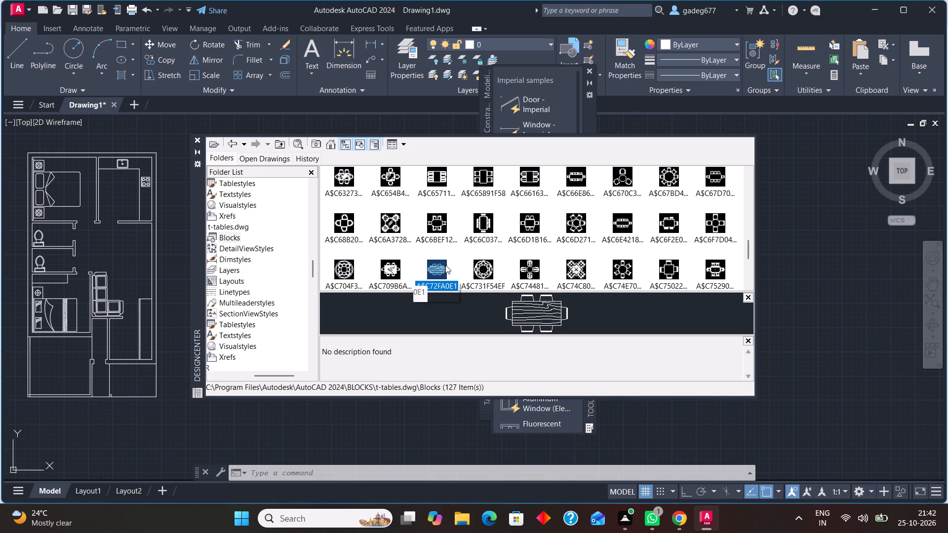
double_click(445, 265)
left_click(556, 336)
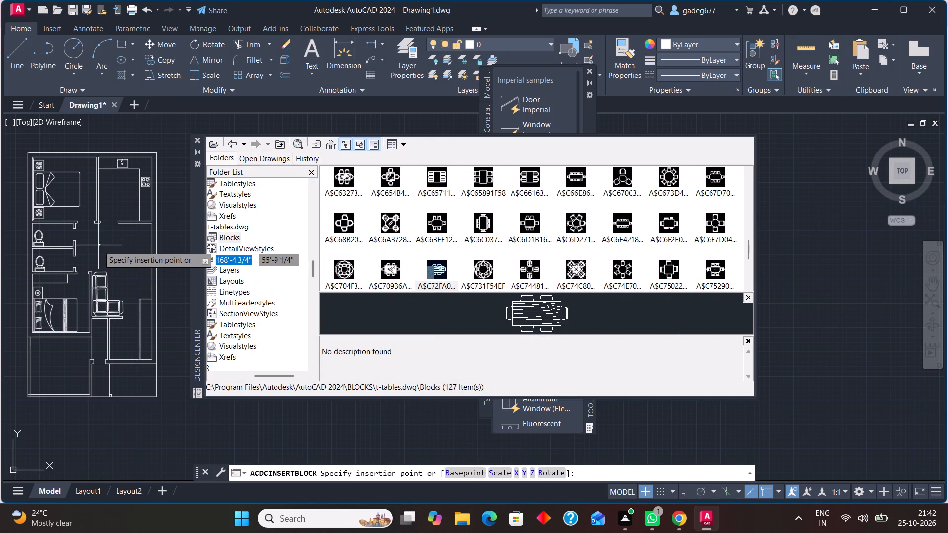
left_click(106, 245)
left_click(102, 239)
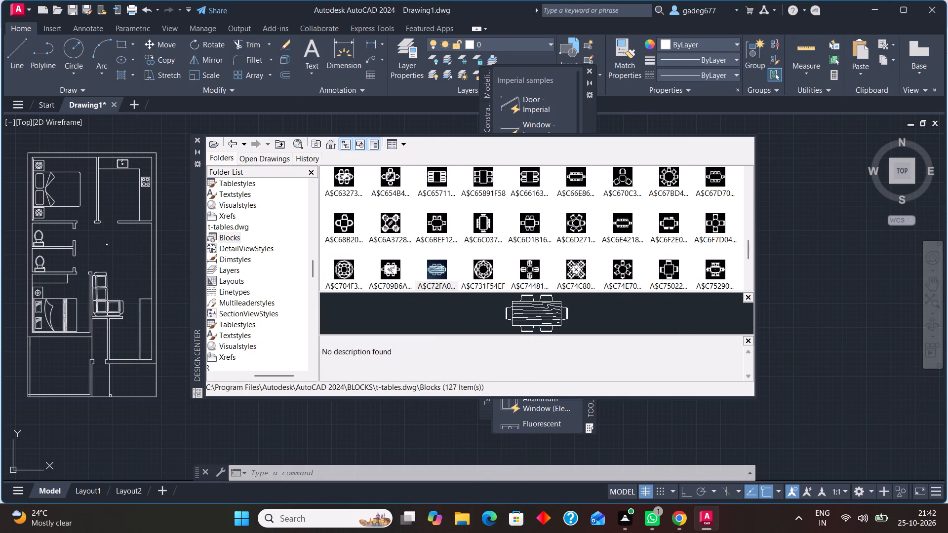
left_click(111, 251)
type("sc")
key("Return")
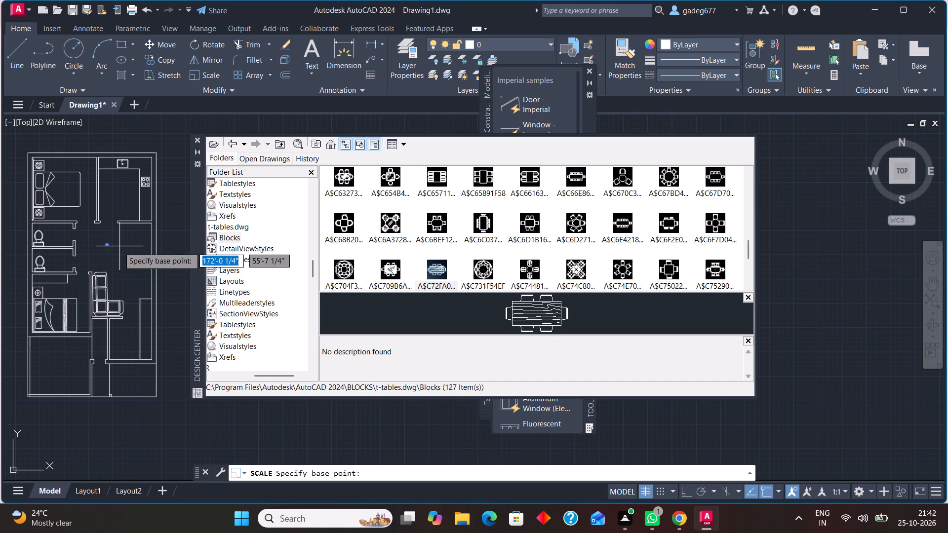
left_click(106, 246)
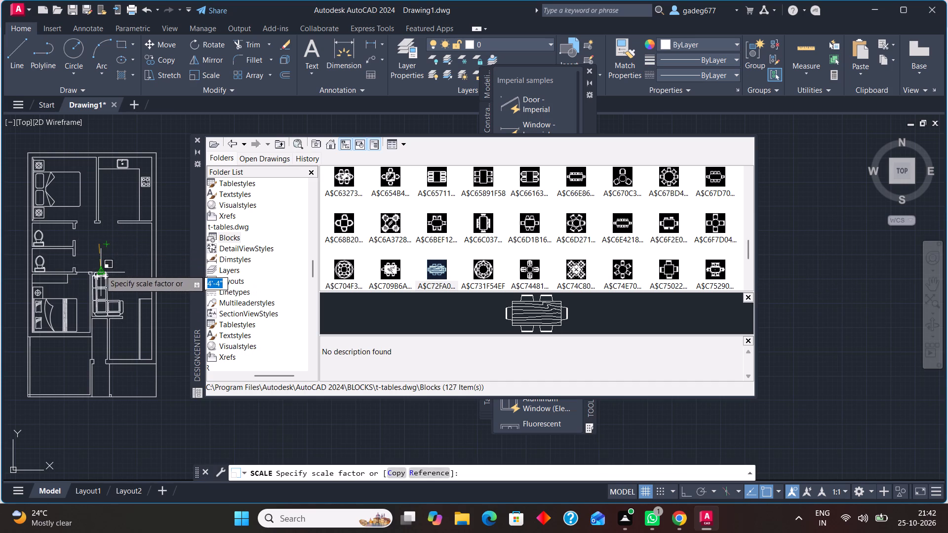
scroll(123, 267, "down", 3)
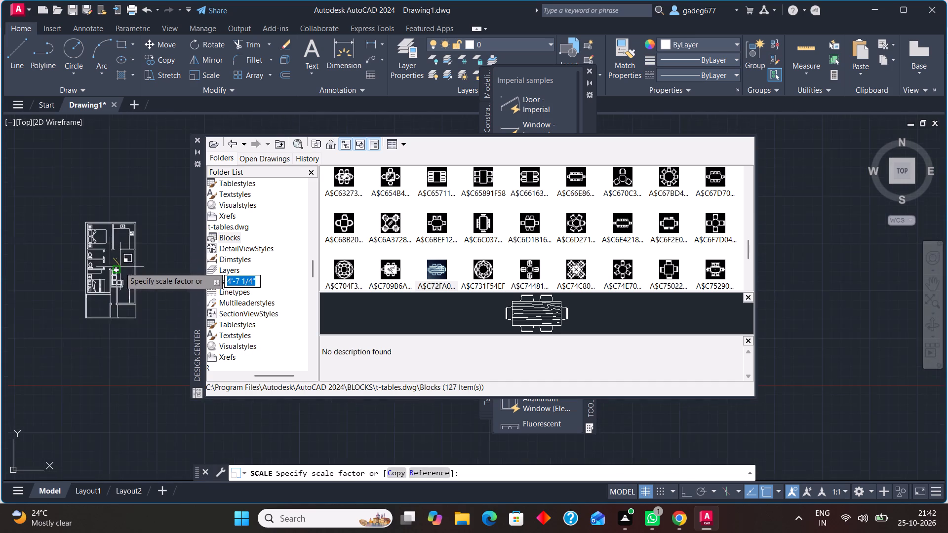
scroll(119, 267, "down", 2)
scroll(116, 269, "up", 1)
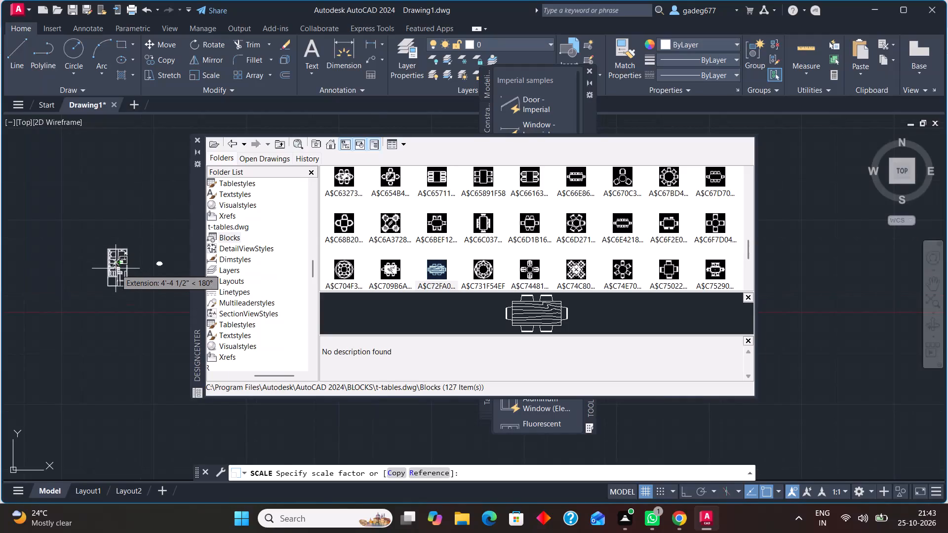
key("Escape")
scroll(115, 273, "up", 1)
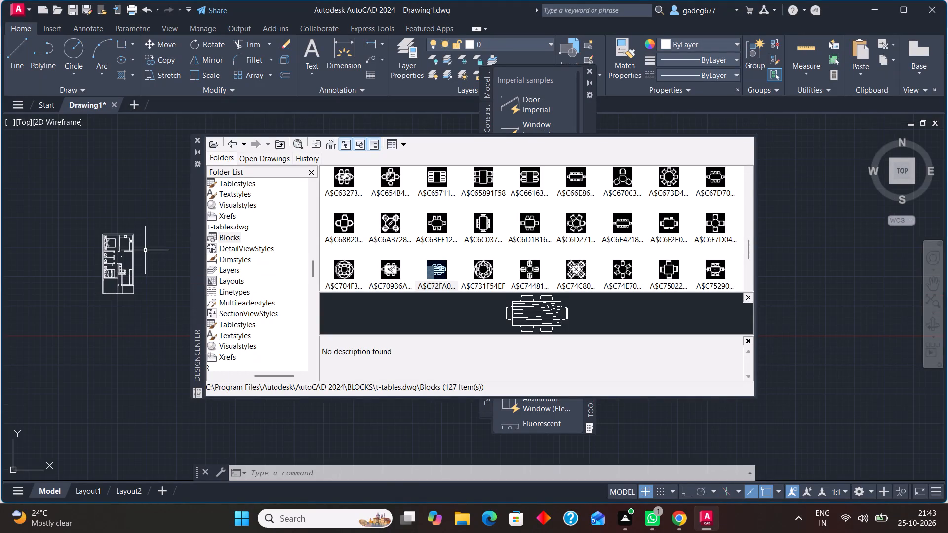
Scale up the tiny dining table block from its insertion point by a factor of about 2'-0 1/4".
scroll(136, 252, "up", 4)
middle_click_drag(149, 321, 231, 278)
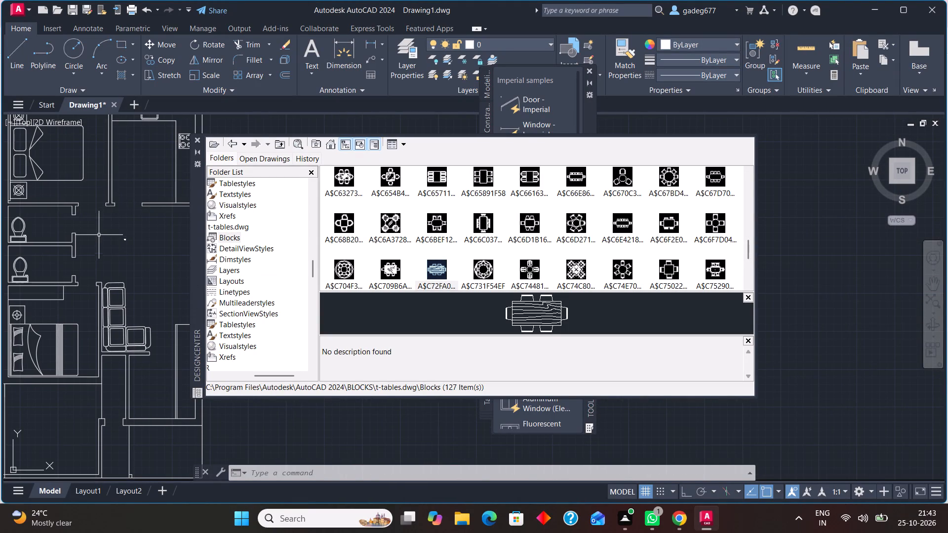
left_click(107, 226)
left_click(159, 257)
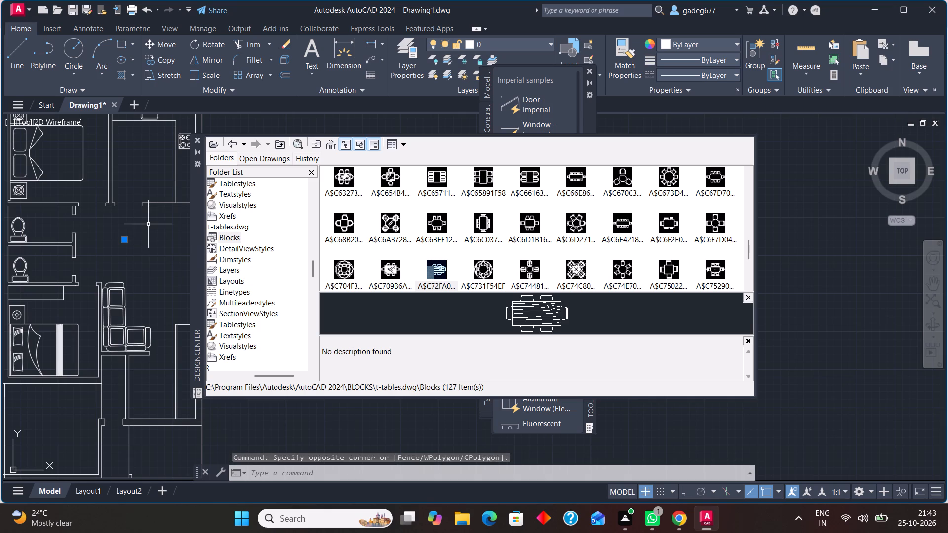
type("sc")
key("Return")
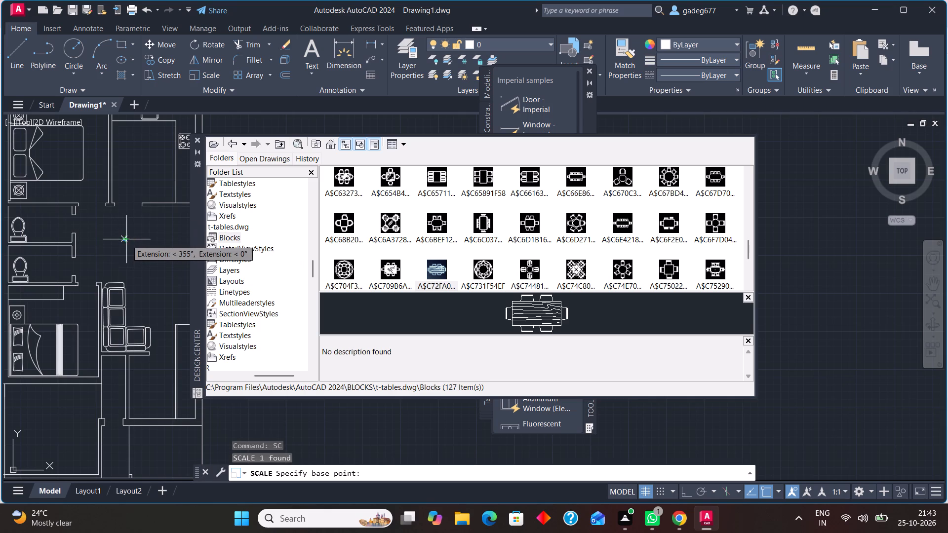
scroll(122, 243, "up", 2)
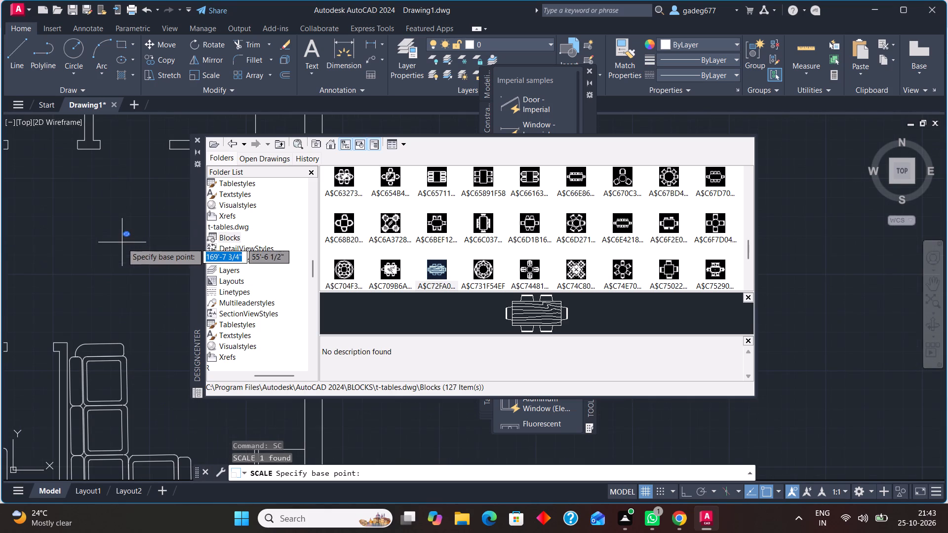
left_click(126, 234)
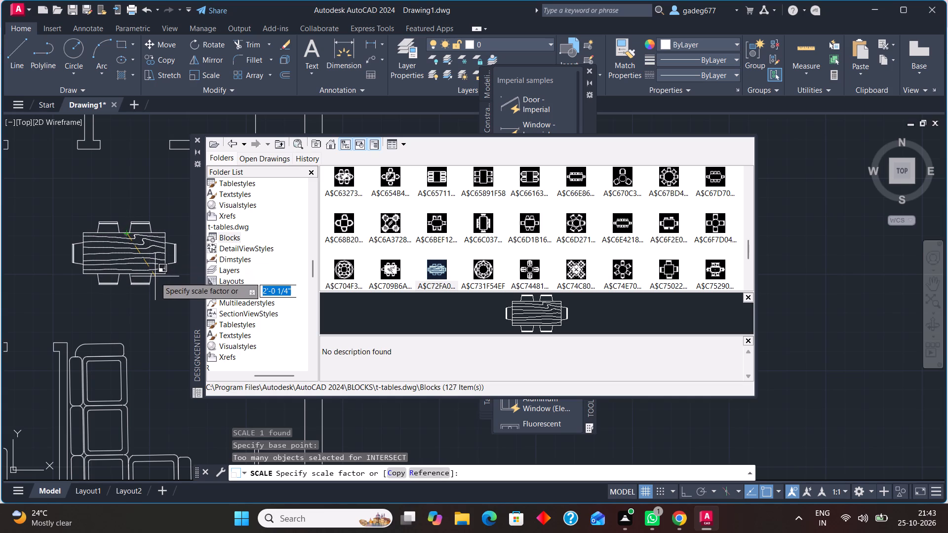
left_click(155, 277)
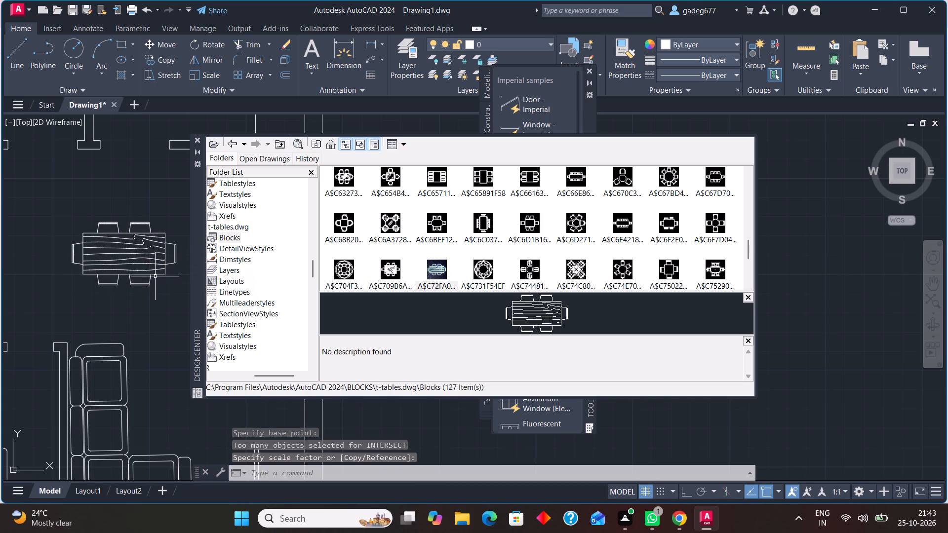
Move the dining table slightly toward the kitchen and the outer wall, clear of the sofa.
left_click(134, 275)
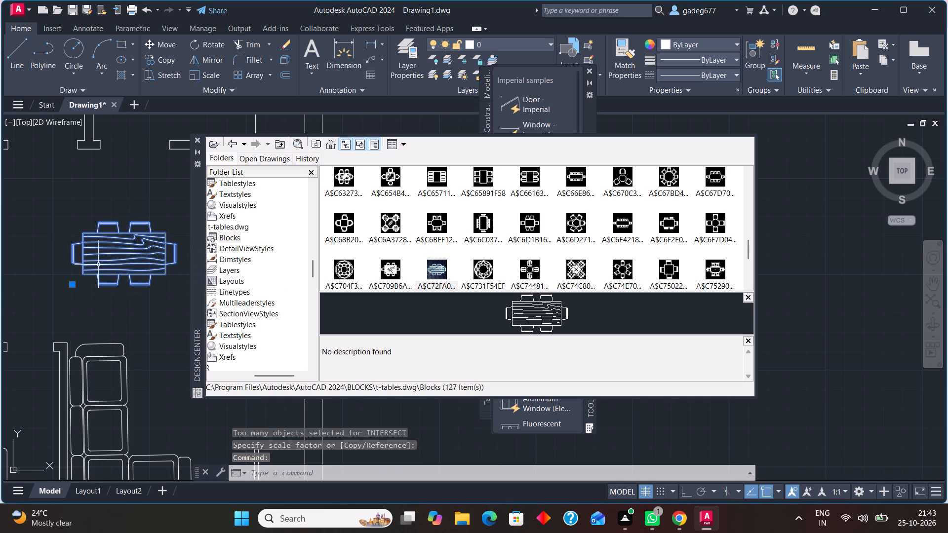
scroll(98, 265, "down", 2)
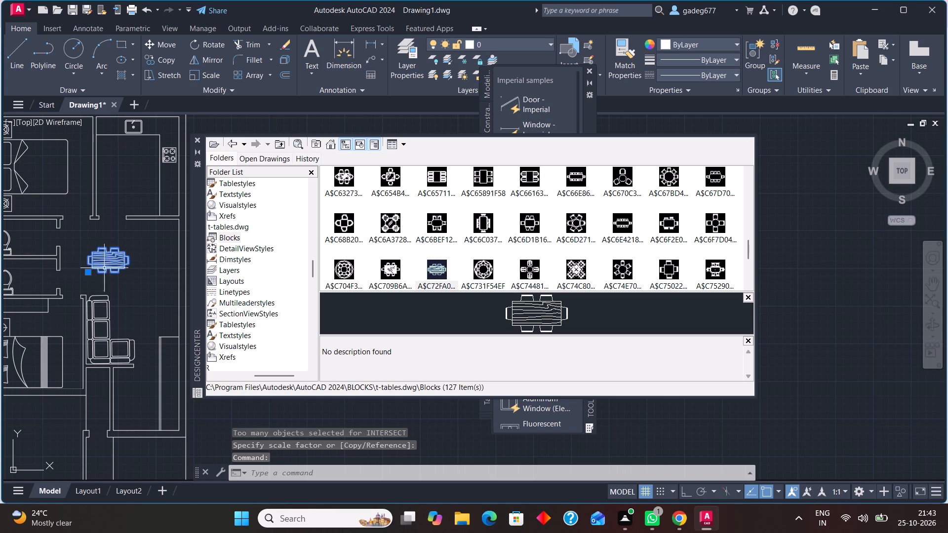
left_click(87, 274)
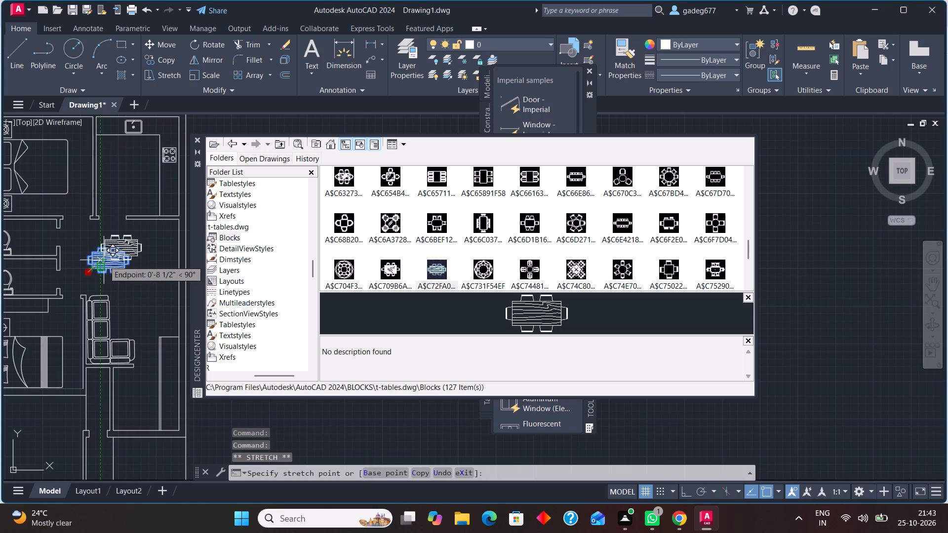
left_click(104, 259)
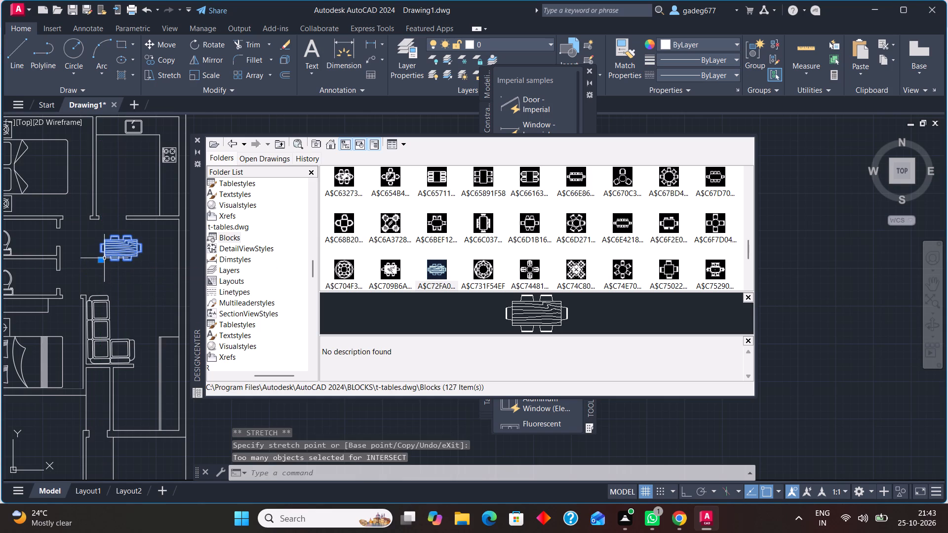
key("Escape")
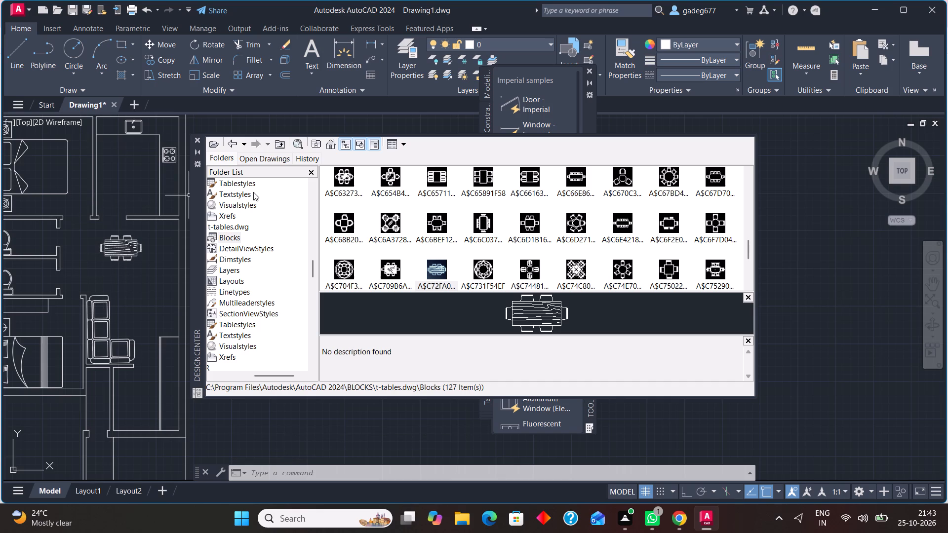
Find kitchen-sink.dwg in the BLOCKS folder of DesignCenter and open its collection of blocks.
scroll(250, 235, "up", 2)
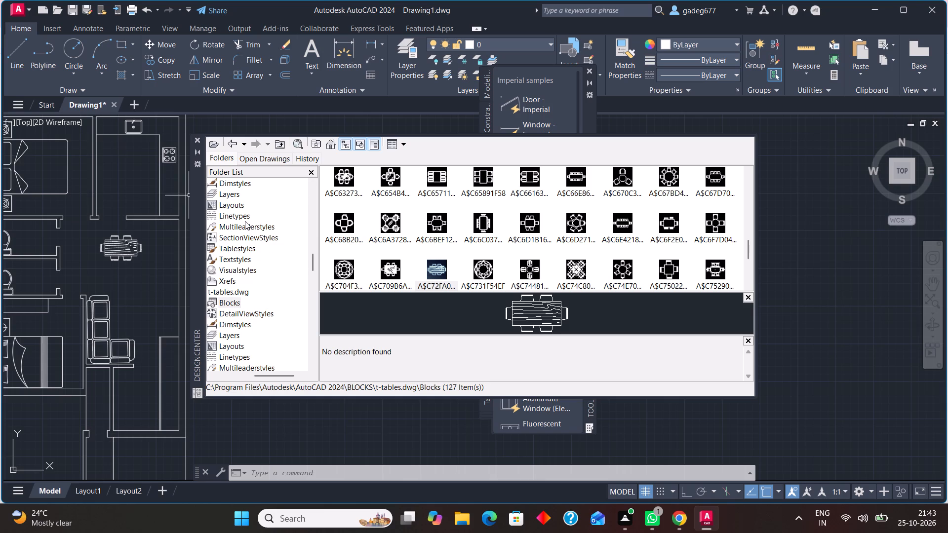
scroll(245, 221, "up", 2)
left_click(244, 218)
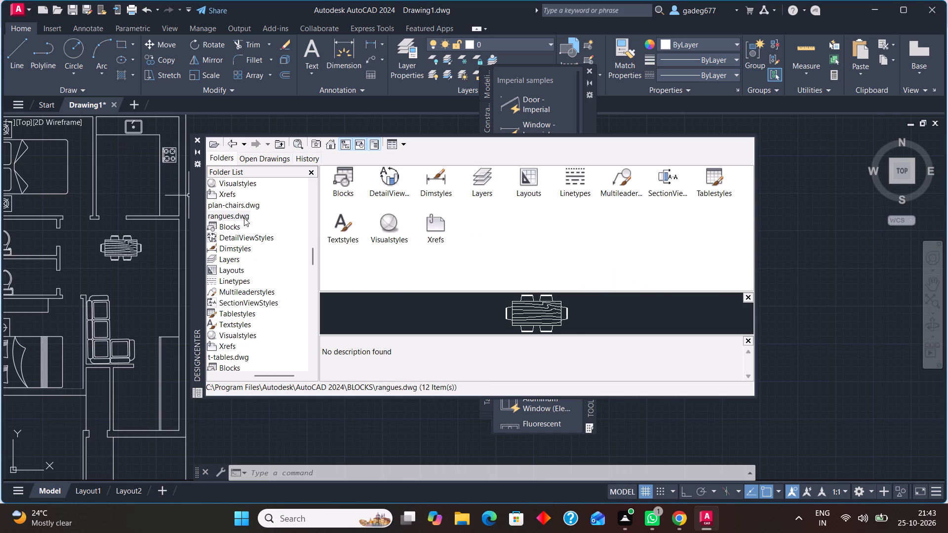
scroll(244, 218, "up", 1)
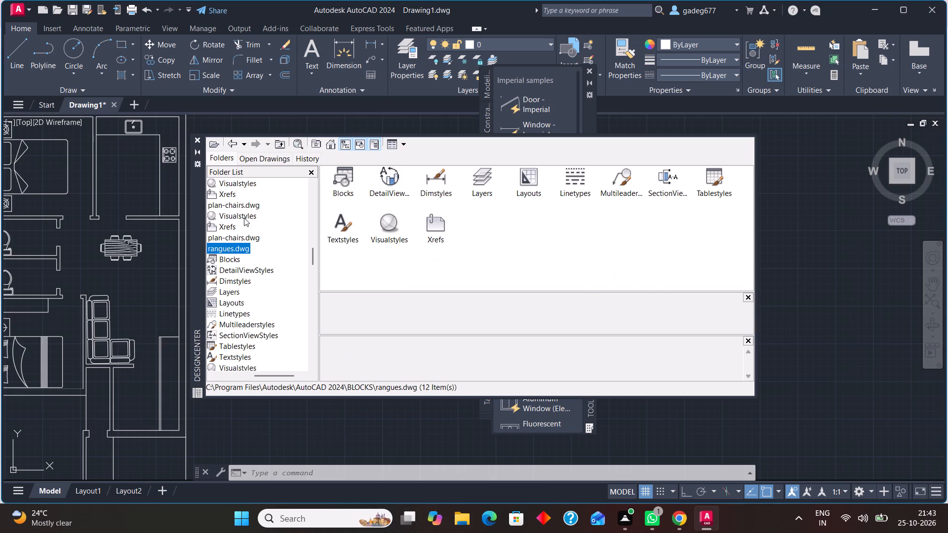
scroll(244, 218, "up", 2)
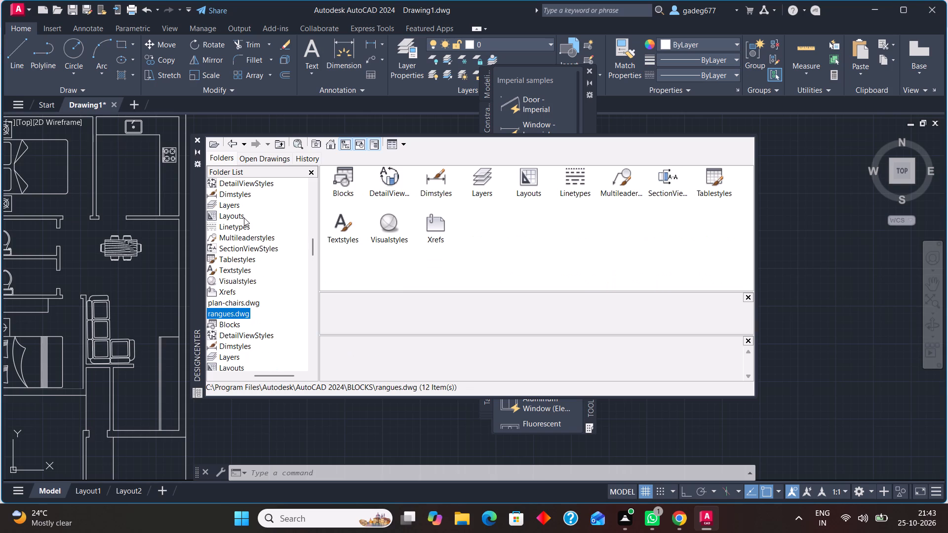
scroll(244, 218, "up", 2)
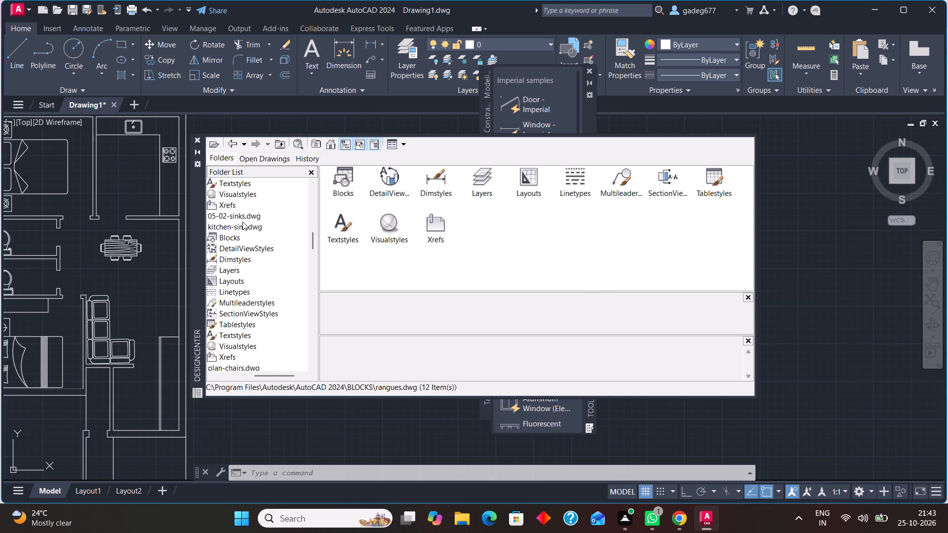
left_click(242, 226)
left_click(242, 226)
double_click(341, 182)
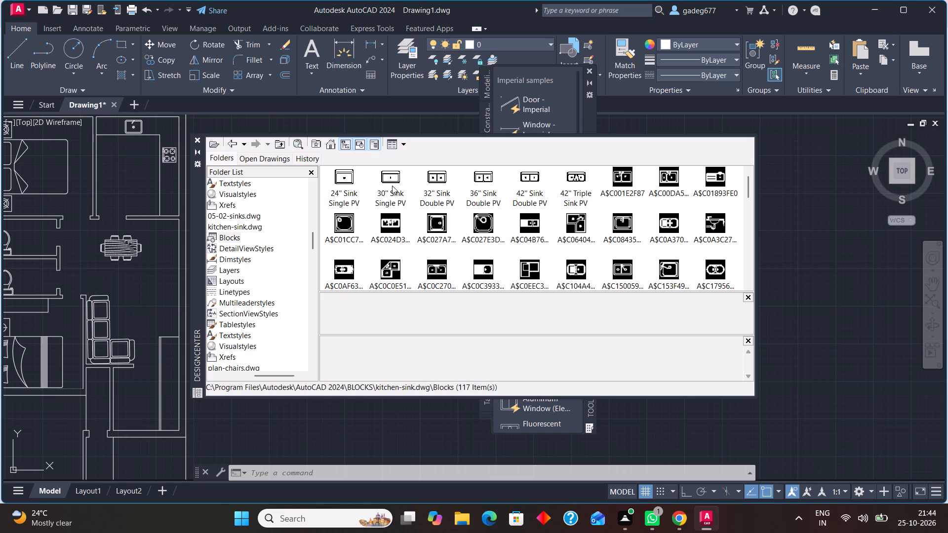
Insert the 30" Sink Single PV block at scale 1 and rotation 0 in the upper toilet near its doorway.
double_click(392, 186)
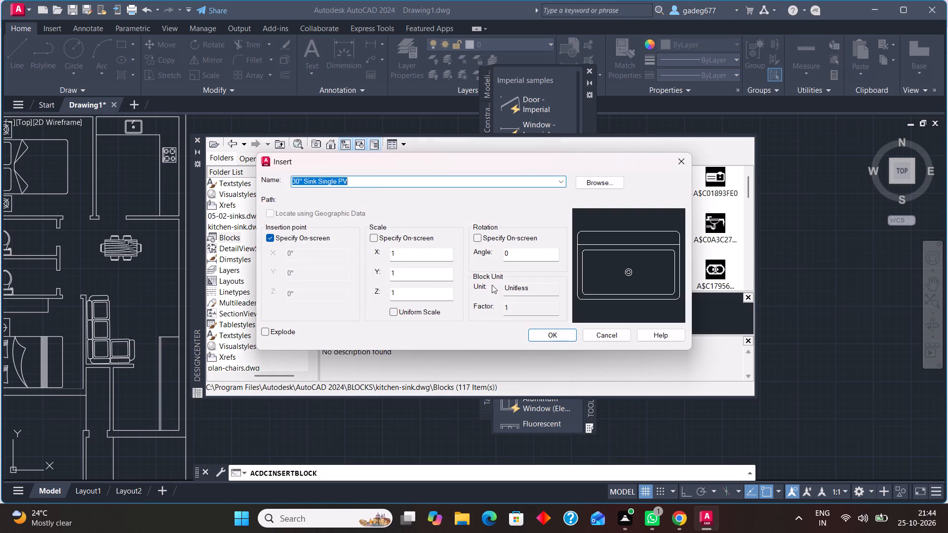
left_click(543, 337)
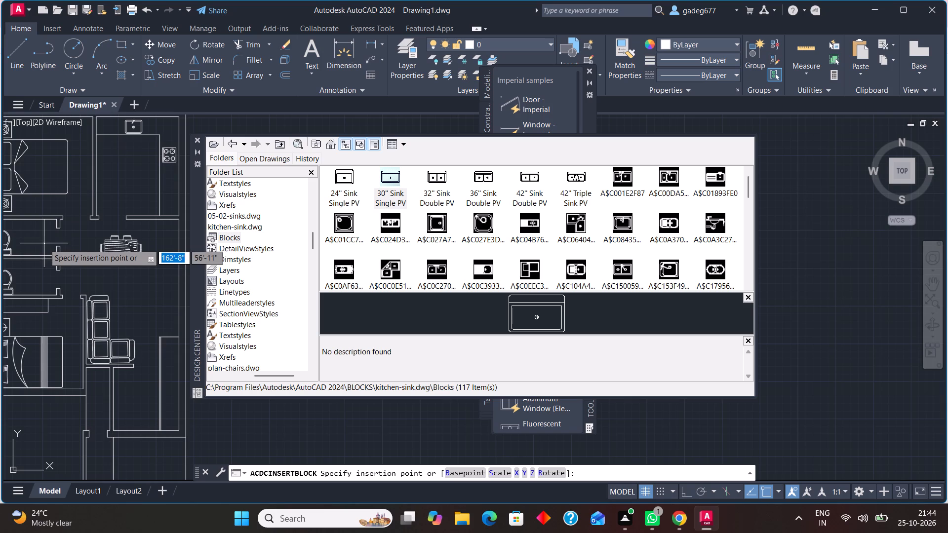
left_click(46, 247)
Scale up the tiny sink block from its lower-left corner to washbasin size for the upper toilet.
scroll(40, 253, "up", 3)
left_click(54, 218)
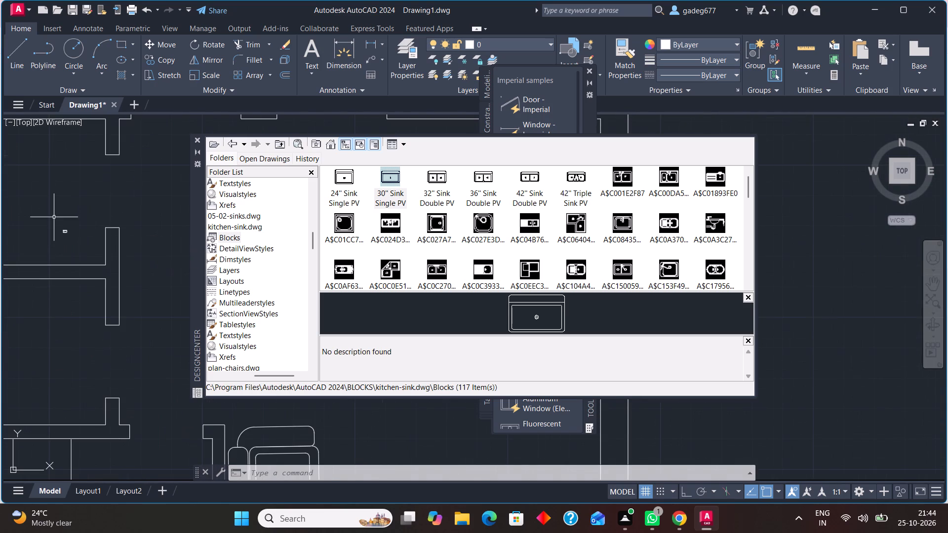
left_click(79, 243)
type("sc")
key("Return")
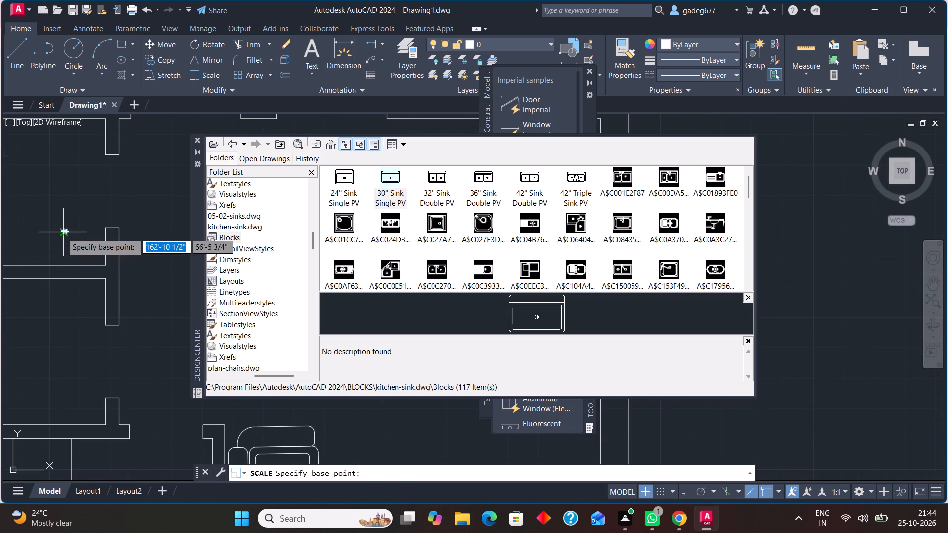
left_click(62, 233)
left_click(81, 247)
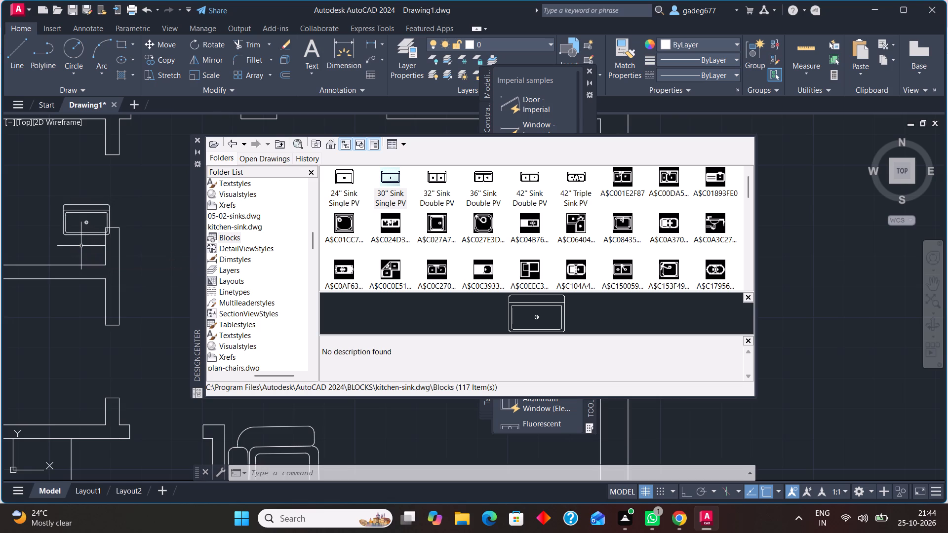
Rotate the sink 180° about the midpoint of its back edge.
left_click(87, 204)
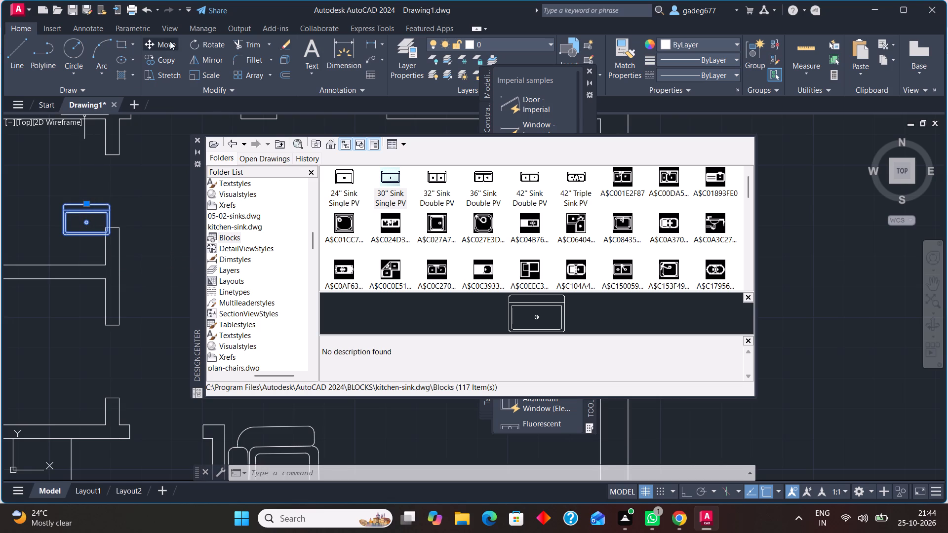
left_click(211, 43)
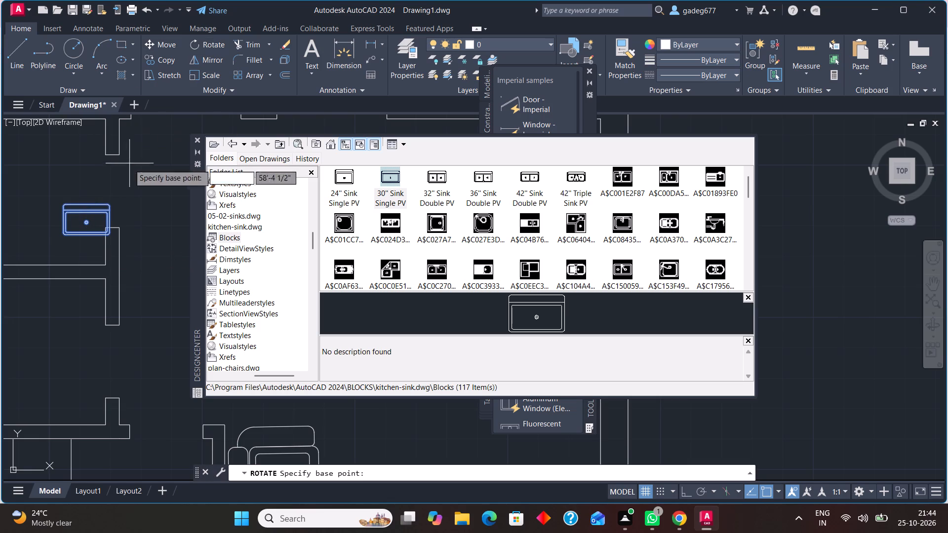
left_click(85, 204)
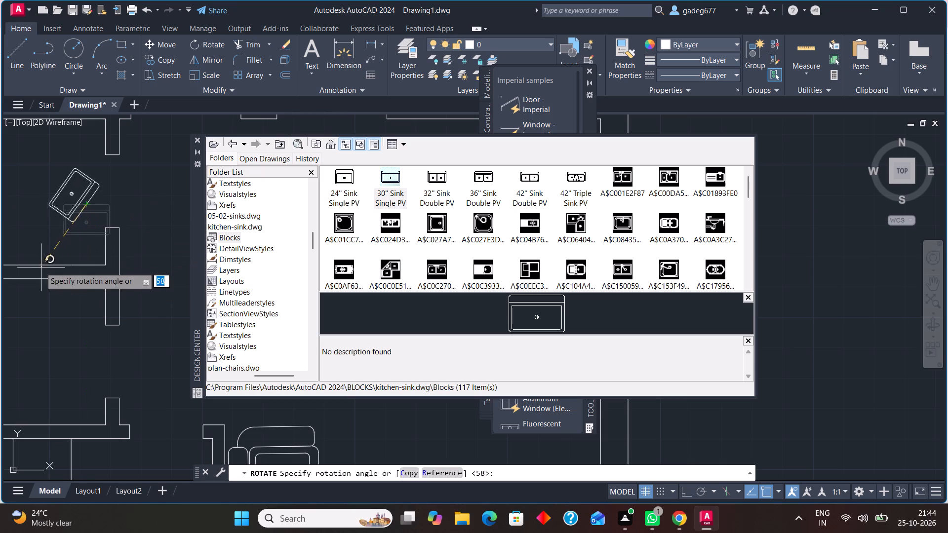
left_click(34, 207)
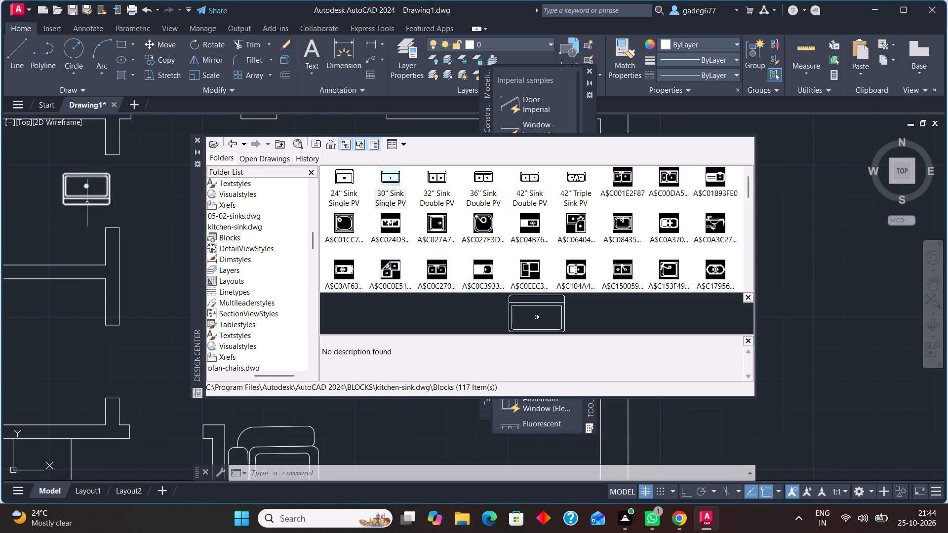
Move the sink by its back edge midpoint, with object snap off, against the upper toilet's lower wall beside the door jamb.
left_click(86, 204)
left_click(158, 41)
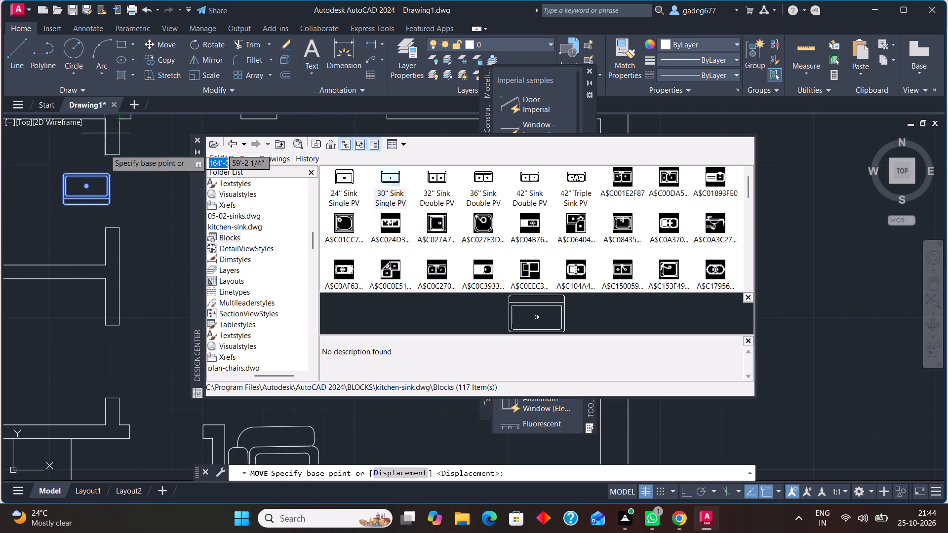
left_click(87, 204)
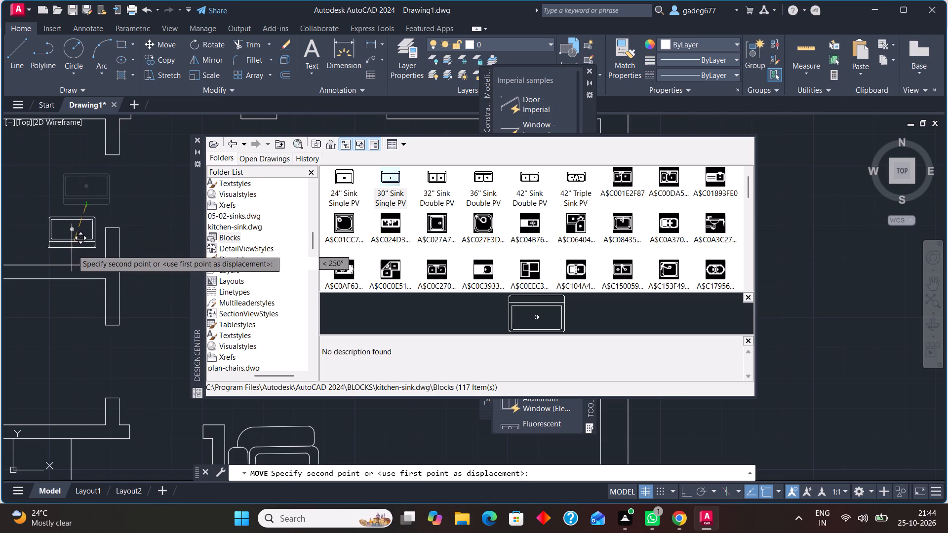
scroll(77, 264, "up", 1)
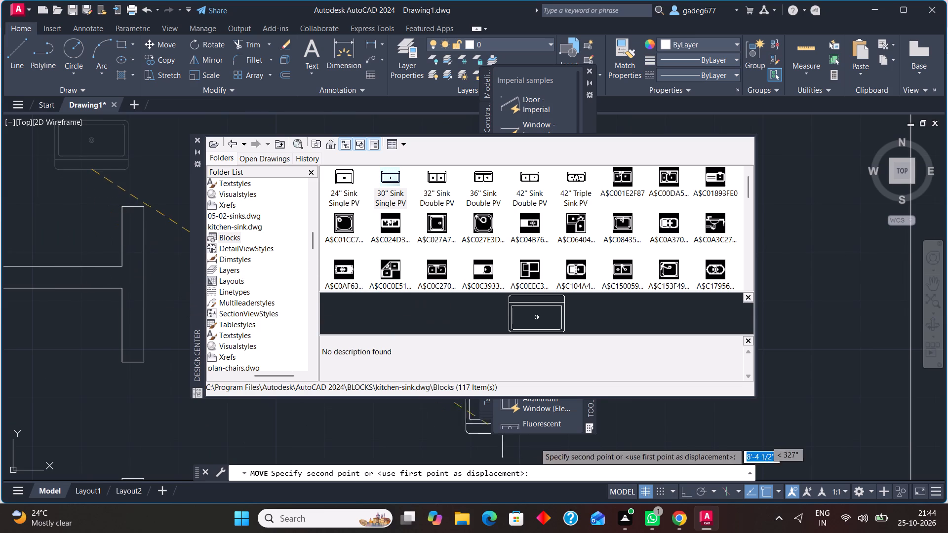
left_click(766, 495)
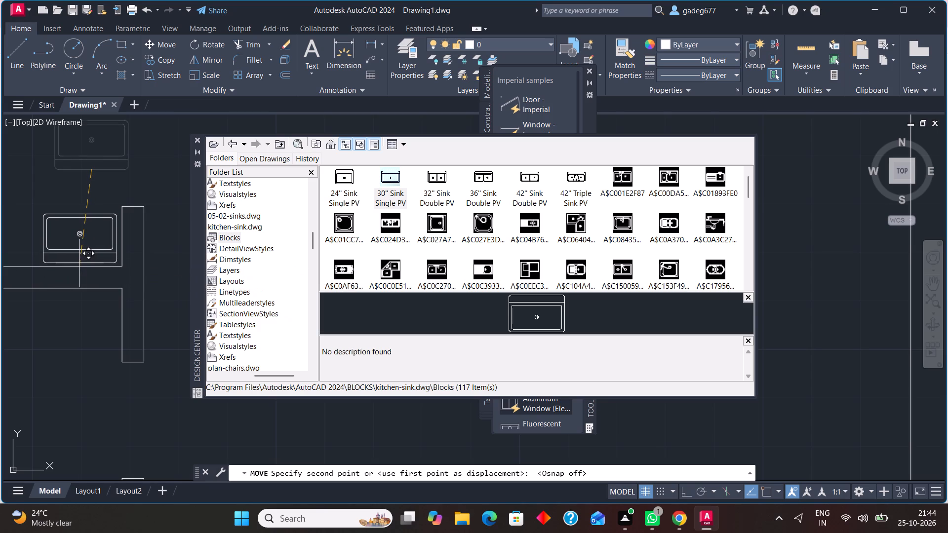
left_click(79, 264)
Close DesignCenter and bring the whole furnished floor plan into view.
scroll(48, 264, "down", 1)
middle_click_drag(66, 310, 49, 197)
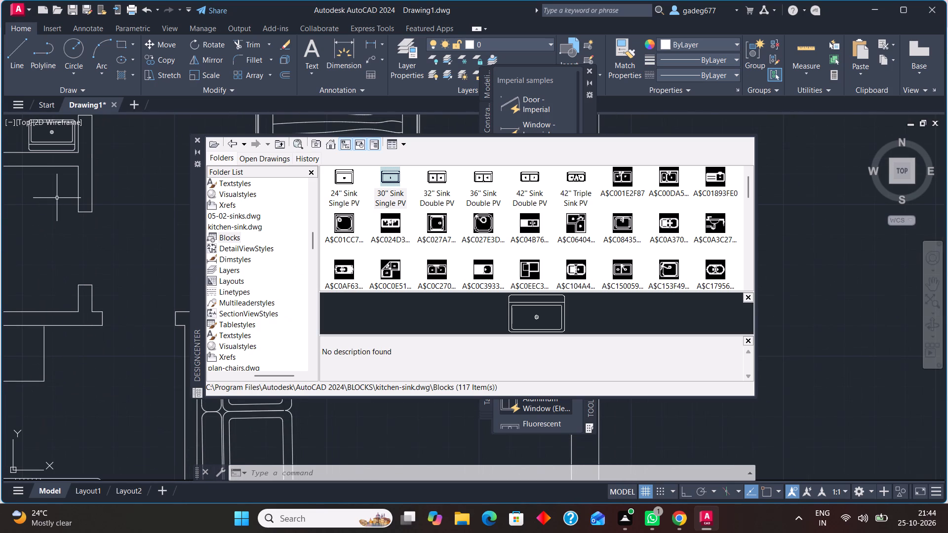
scroll(57, 198, "down", 2)
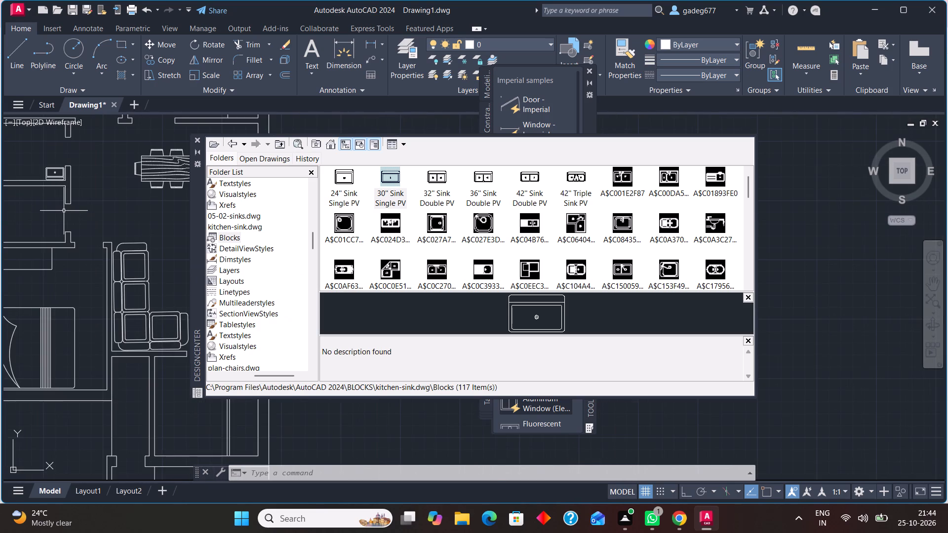
scroll(64, 211, "down", 1)
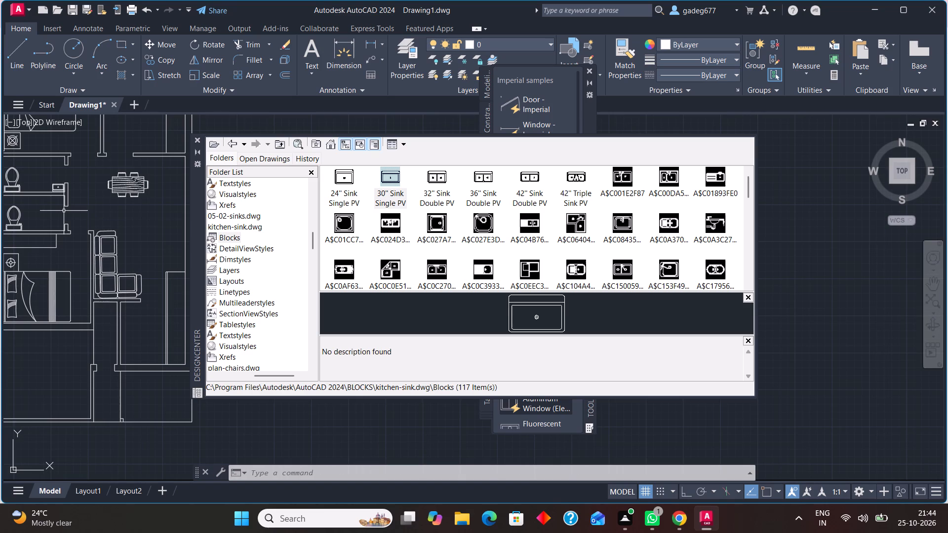
left_click(200, 142)
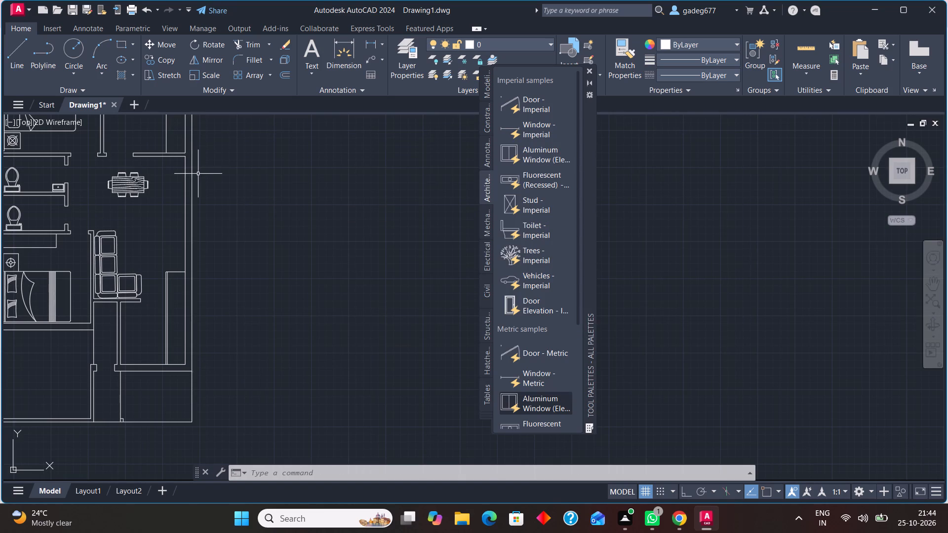
middle_click_drag(198, 174, 310, 162)
scroll(310, 162, "down", 1)
middle_click_drag(314, 162, 303, 269)
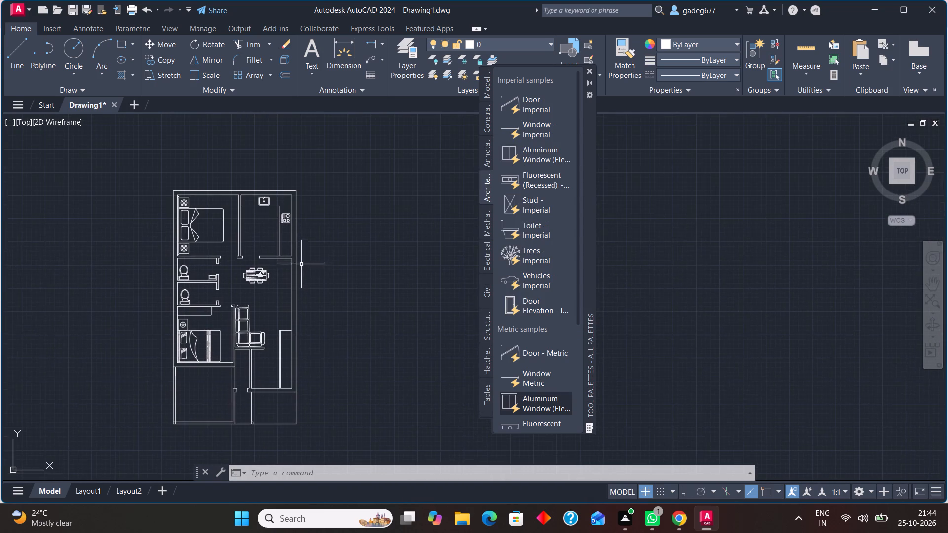
Insert the imperial Vehicles block in the empty space beside the floor plan and set it to Sports Car (Top).
scroll(254, 233, "up", 1)
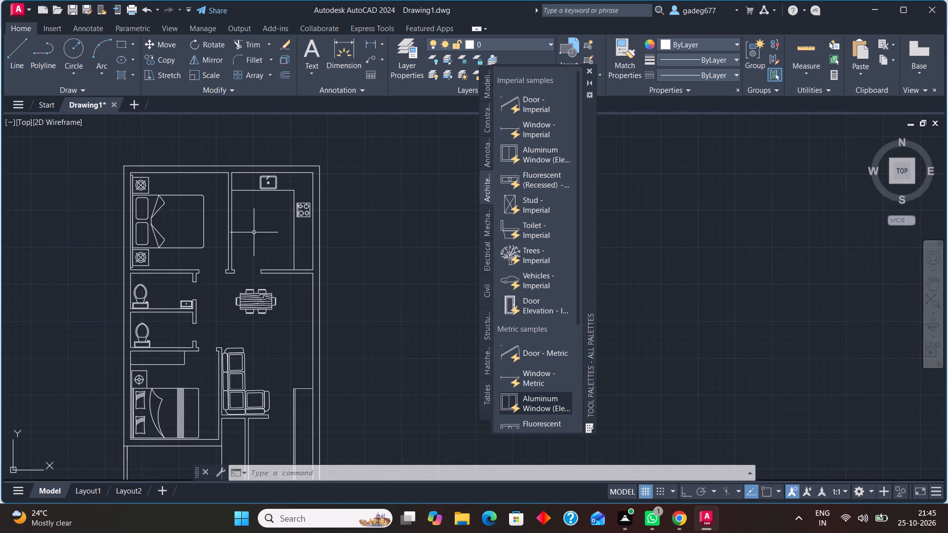
key("ctrl+3")
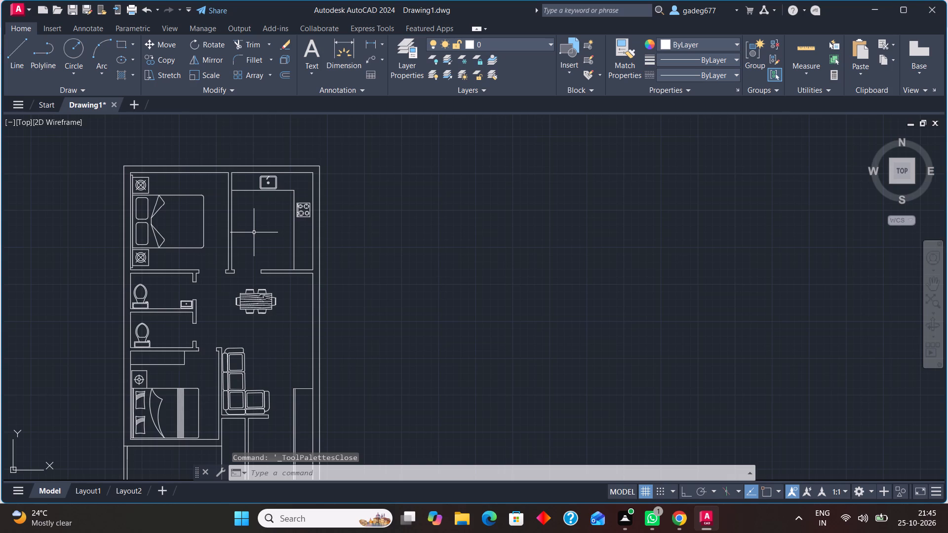
key("ctrl+3")
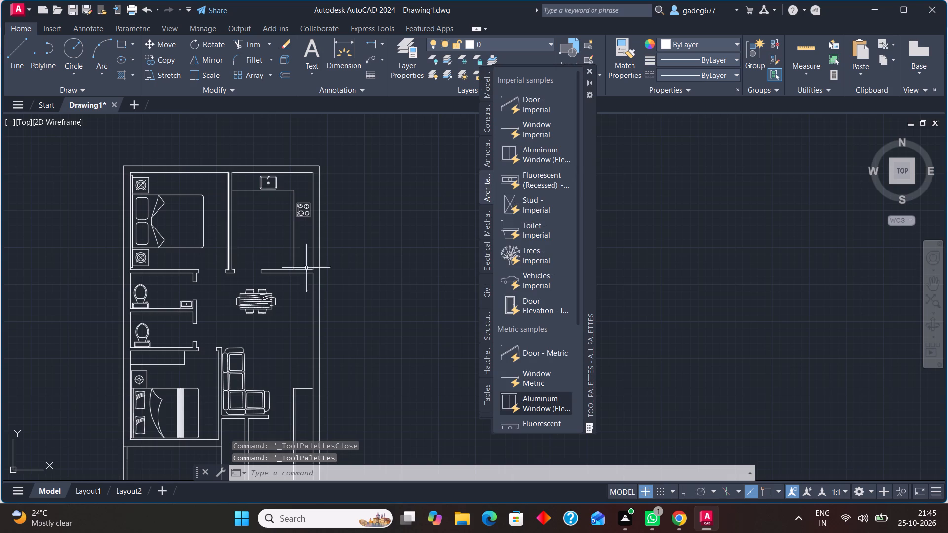
left_click(533, 275)
left_click(388, 289)
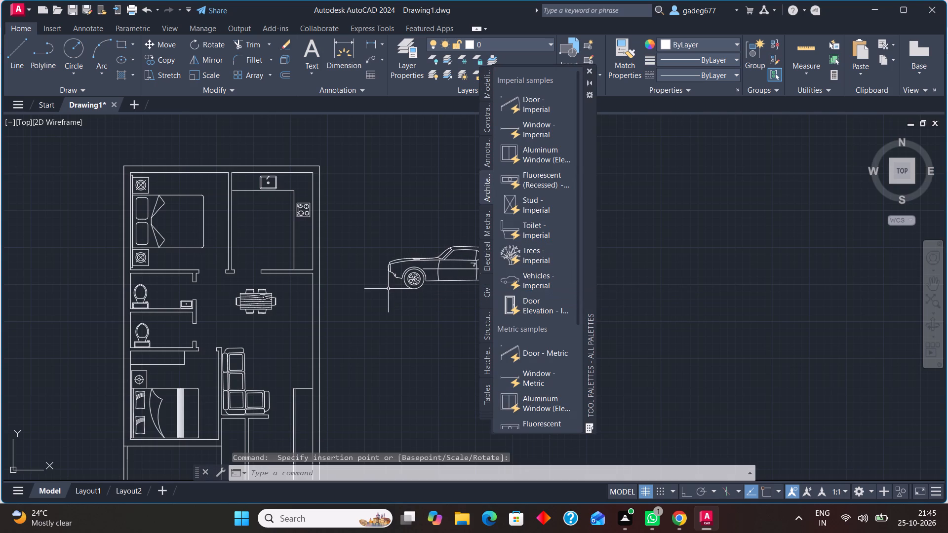
left_click(415, 261)
left_click(381, 298)
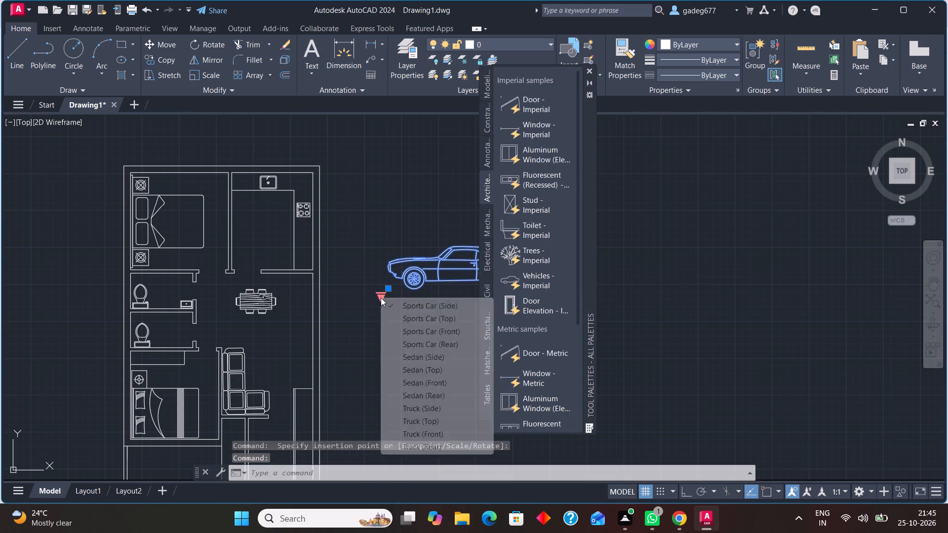
left_click(414, 319)
scroll(419, 314, "down", 1)
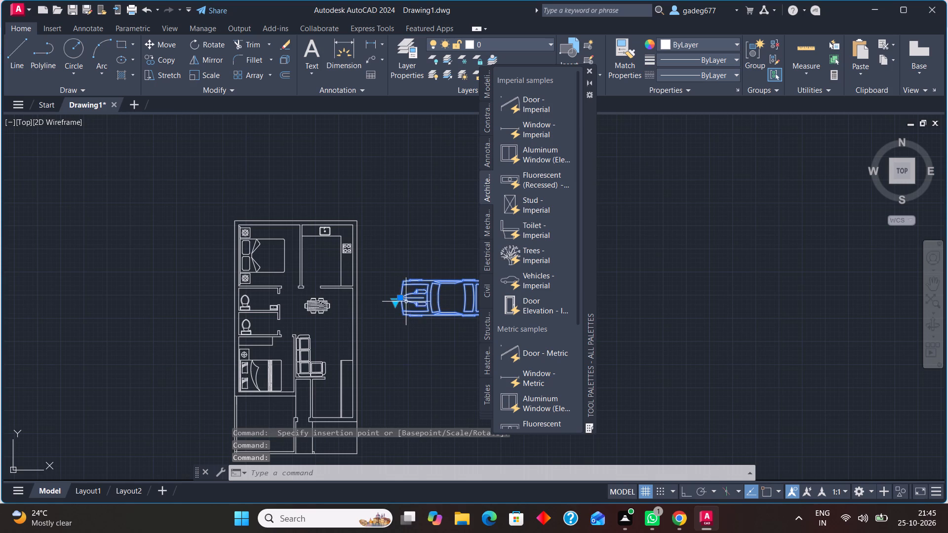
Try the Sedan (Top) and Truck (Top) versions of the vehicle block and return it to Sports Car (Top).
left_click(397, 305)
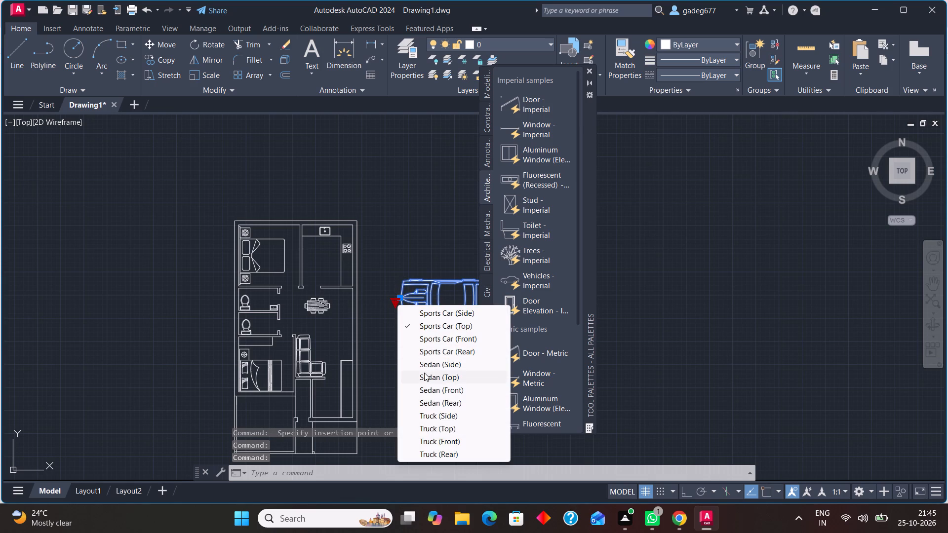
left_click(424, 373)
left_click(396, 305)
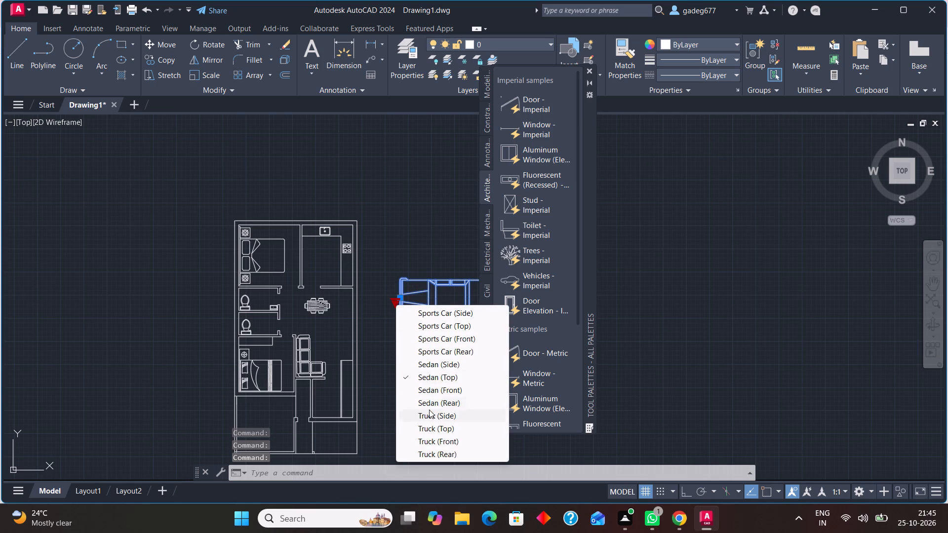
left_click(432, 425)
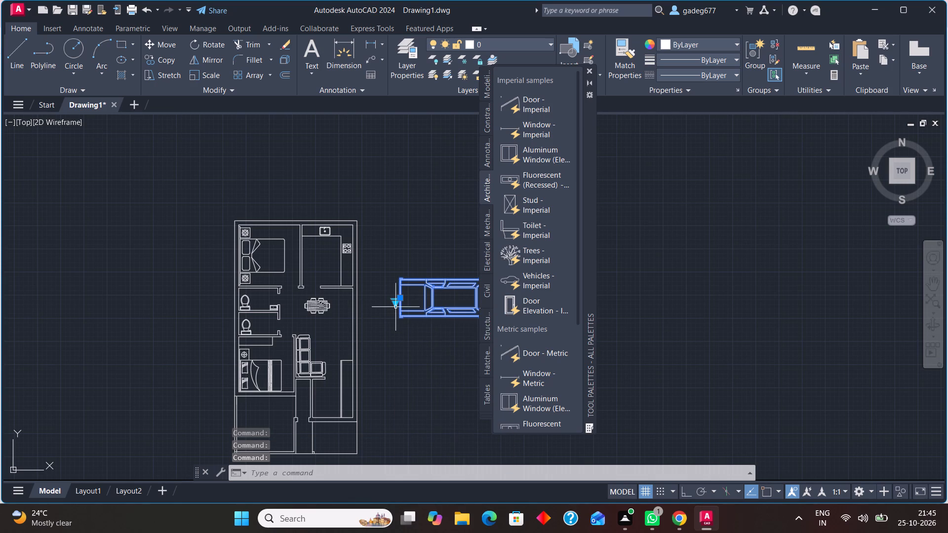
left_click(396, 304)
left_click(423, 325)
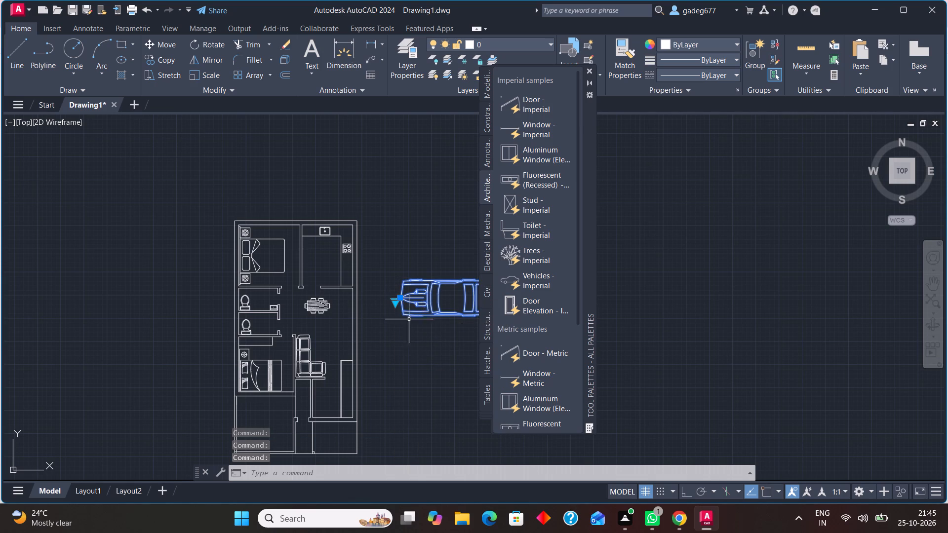
Rotate the car to 270° about its front centre point with Ortho on, so its front faces up the plan.
left_click(207, 47)
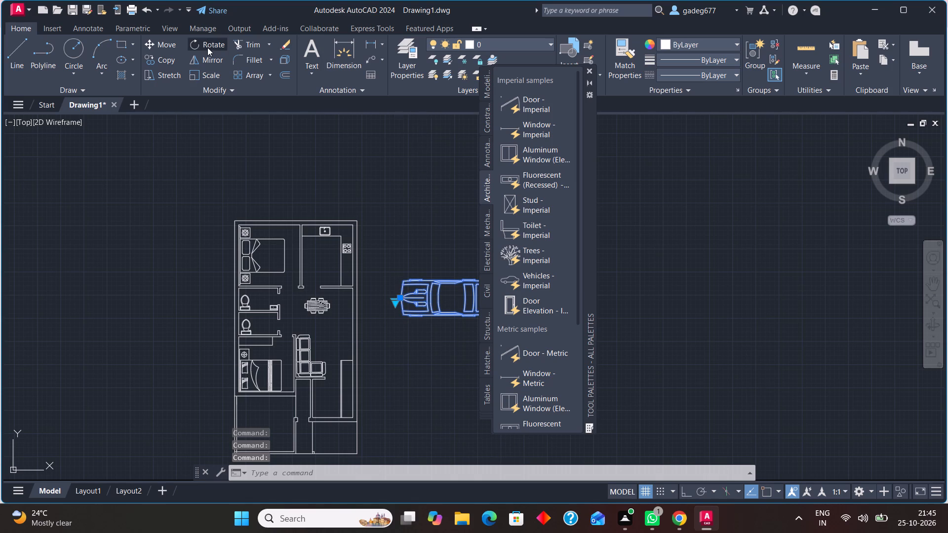
left_click(398, 300)
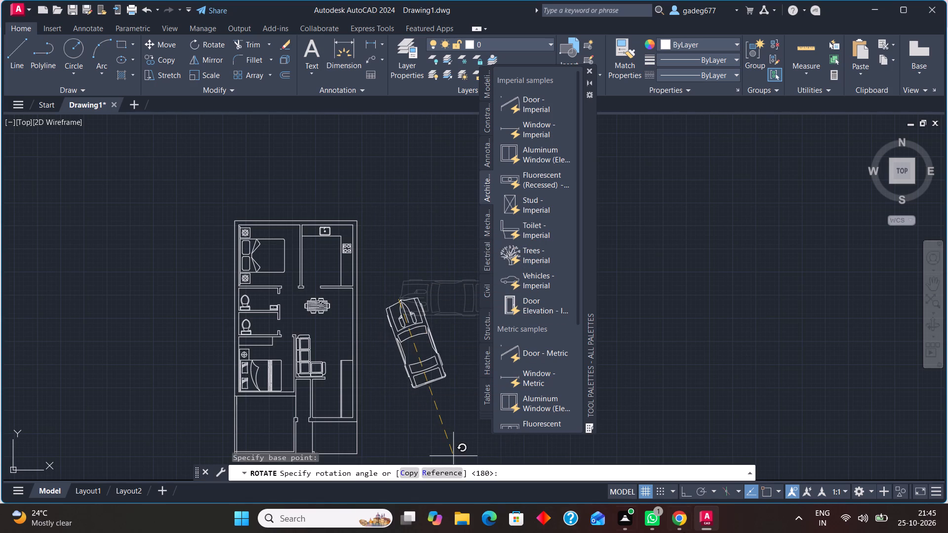
left_click(685, 495)
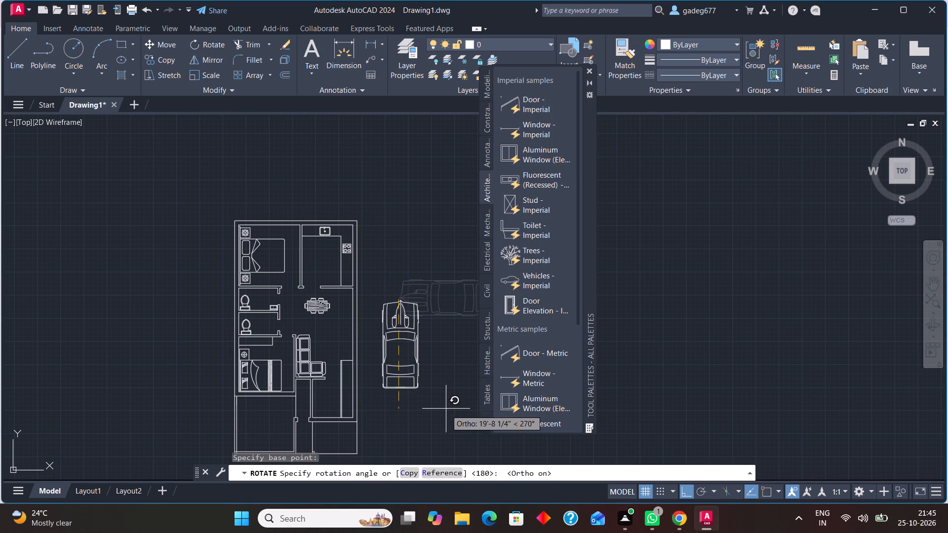
left_click(446, 410)
Scale the car down to about half its size from its front centre point.
left_click(401, 301)
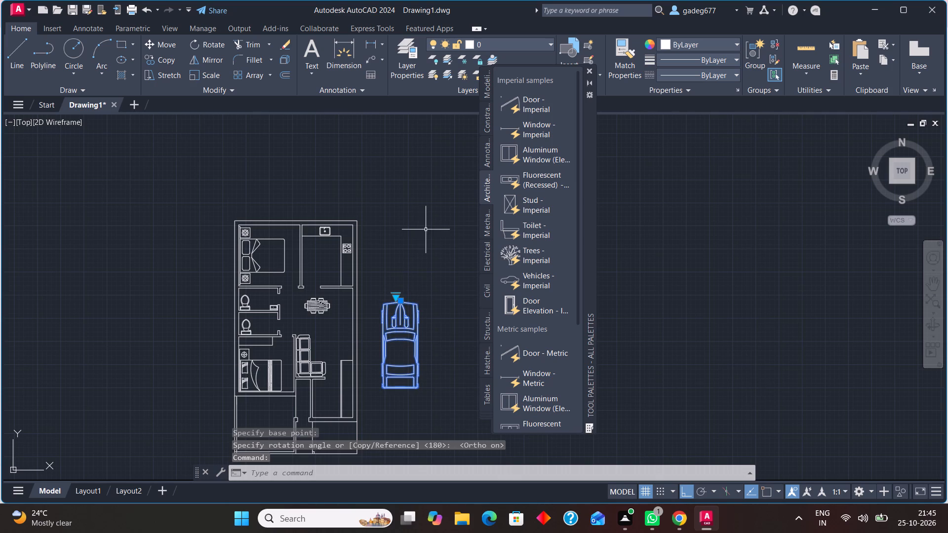
middle_click_drag(420, 242, 396, 148)
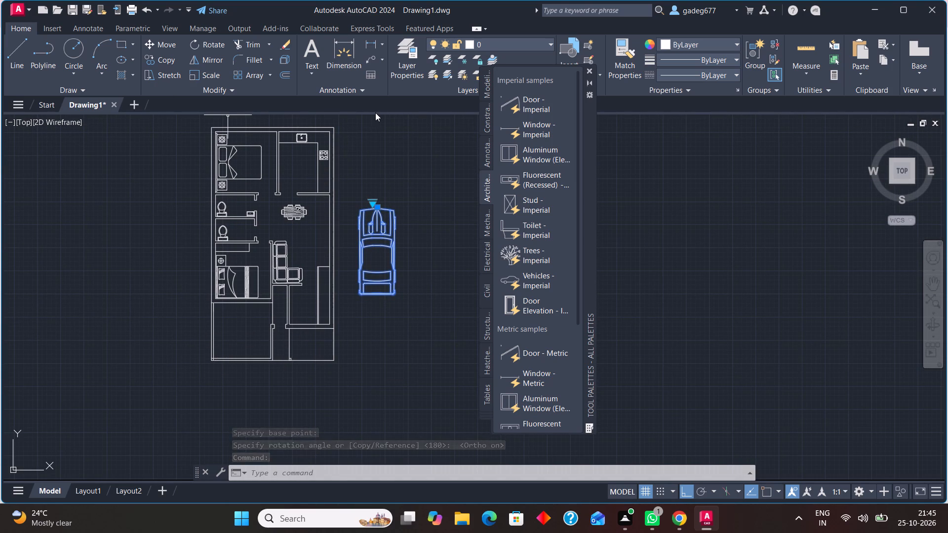
type("sc")
key("Return")
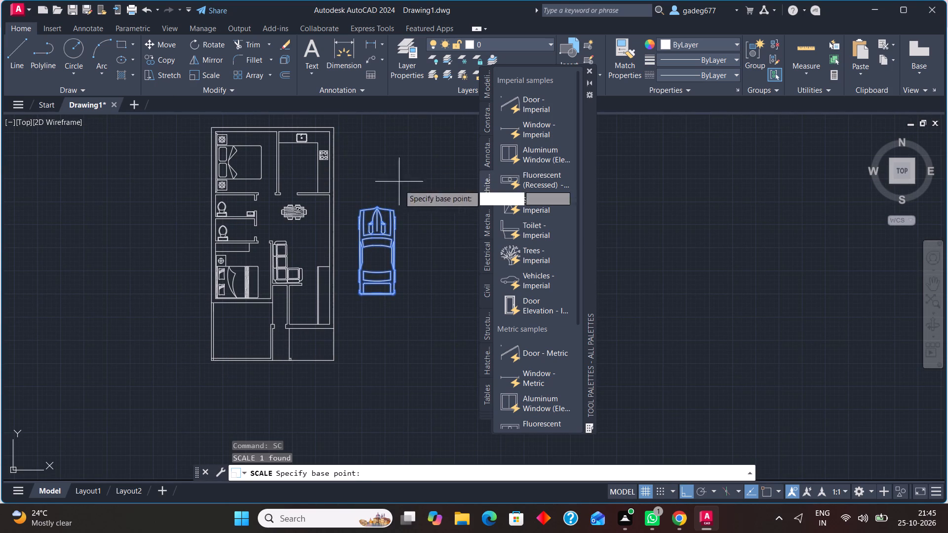
left_click(377, 209)
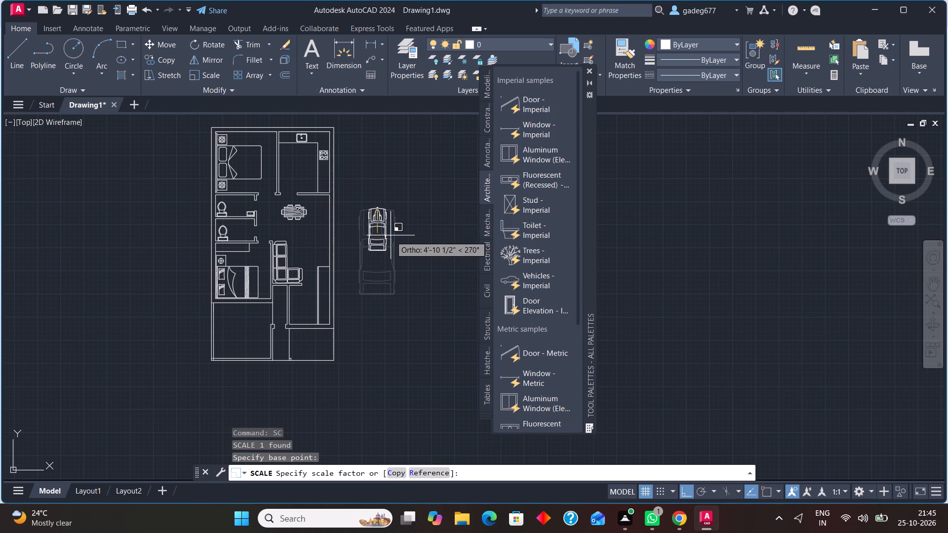
left_click(390, 235)
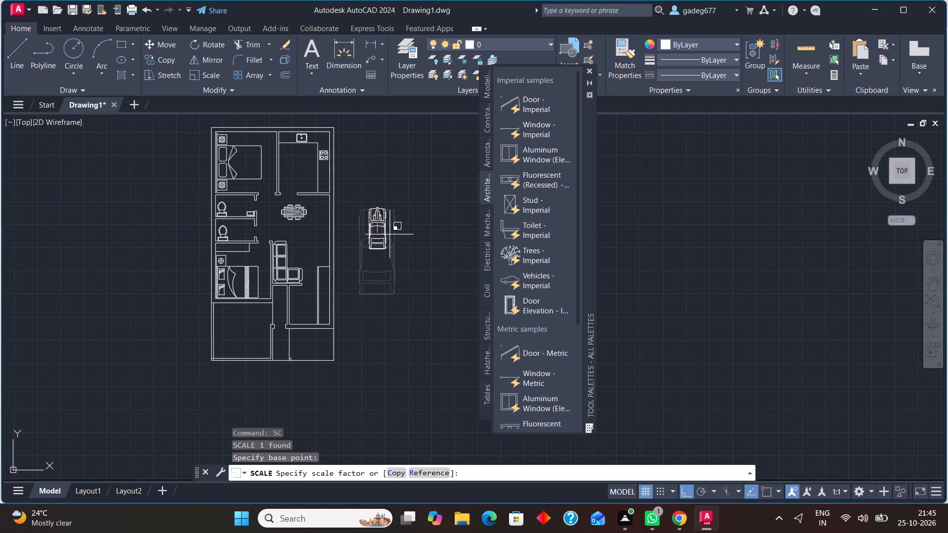
Move the car by its front grip, with Ortho off, into the parking area below the lower bedroom.
left_click(376, 215)
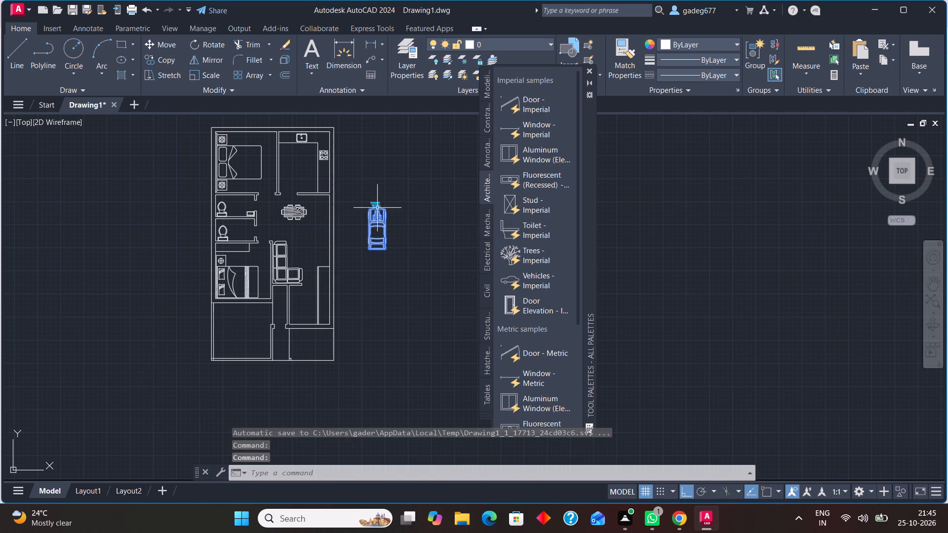
left_click(379, 207)
key("F8")
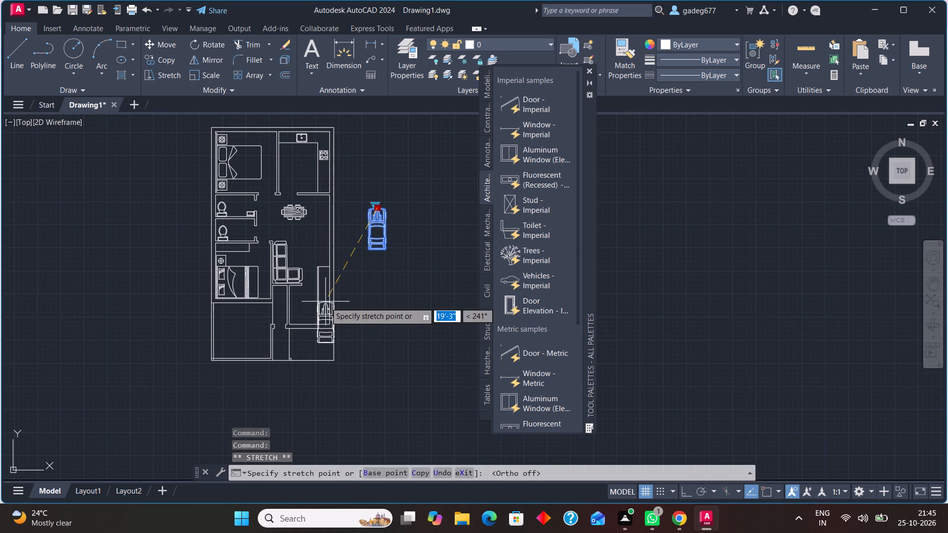
scroll(229, 303, "up", 3)
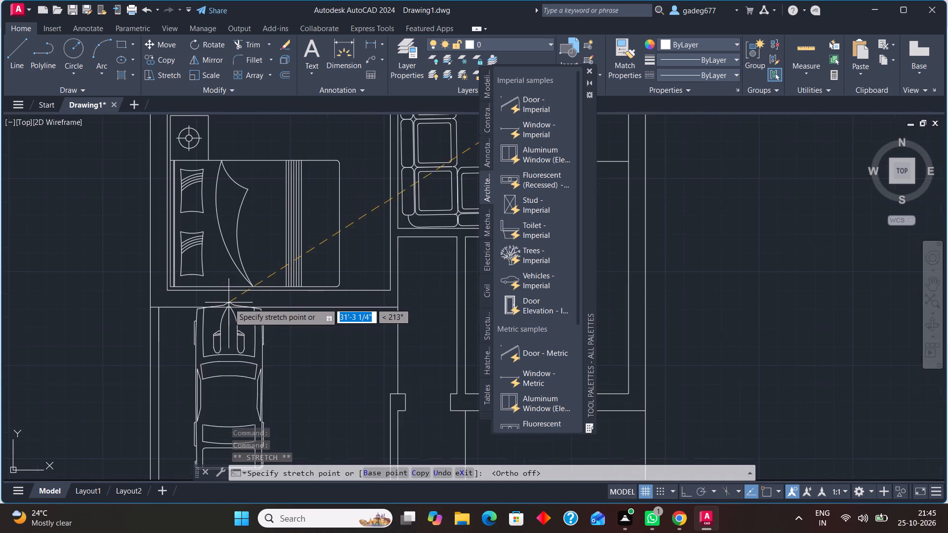
left_click(224, 324)
scroll(264, 328, "down", 2)
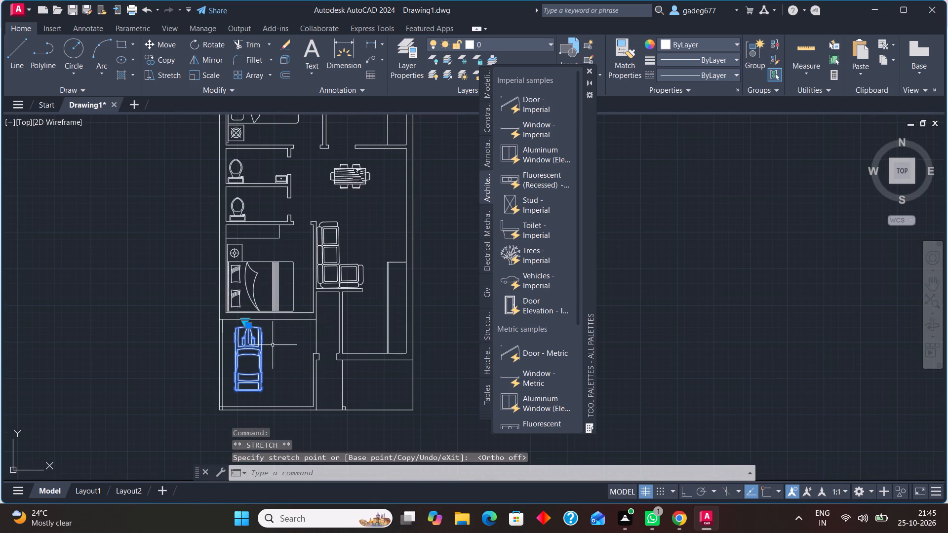
key("Escape")
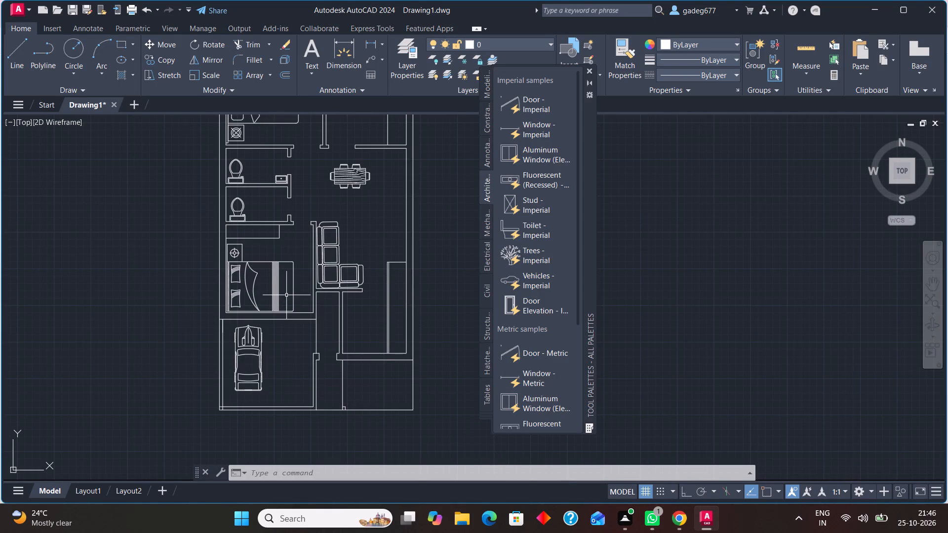
Insert the Door - Imperial block inside the kitchen above its doorway and set it to Open 90°.
scroll(286, 296, "up", 1)
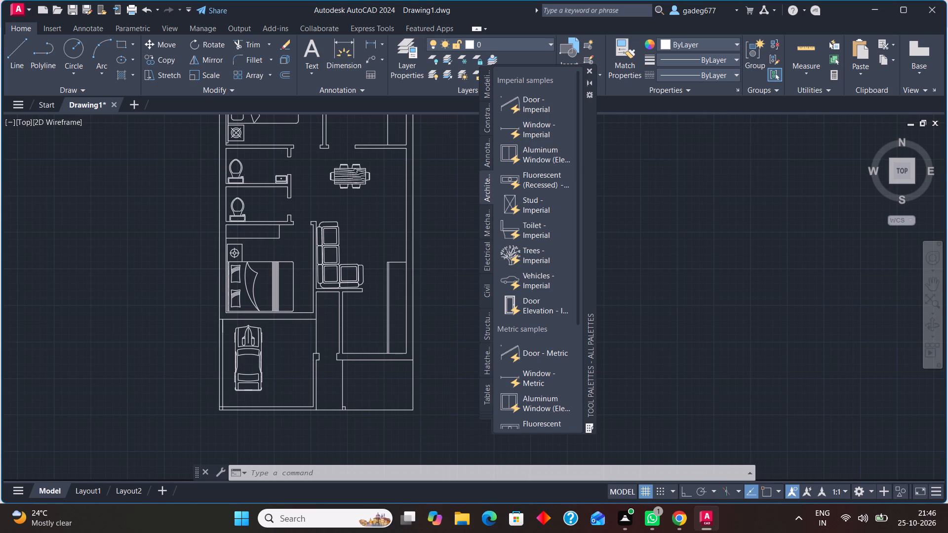
scroll(286, 296, "up", 1)
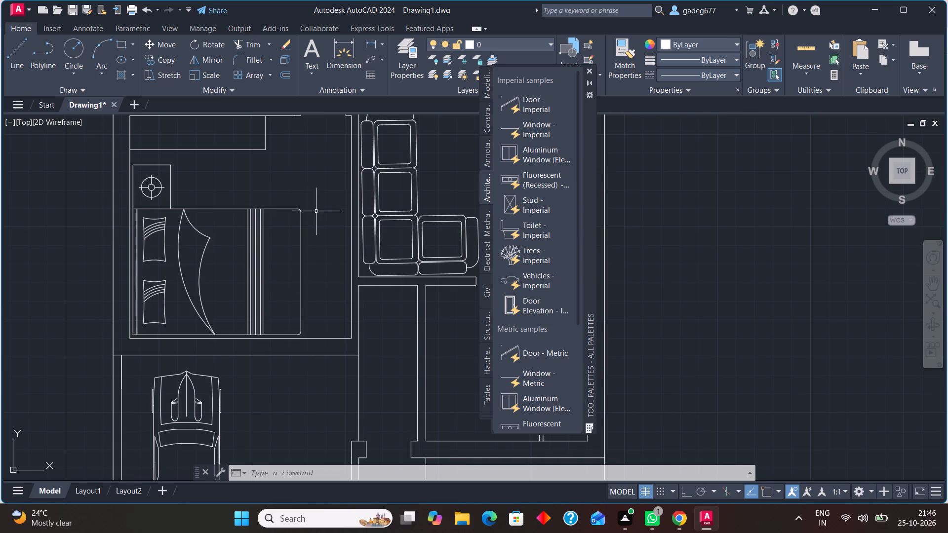
middle_click_drag(310, 191, 289, 320)
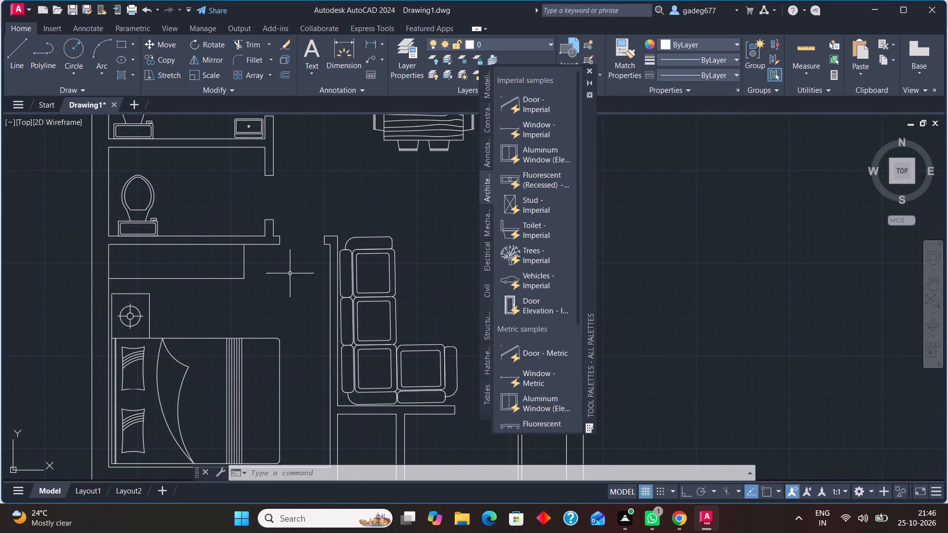
scroll(290, 273, "down", 1)
middle_click_drag(290, 273, 285, 337)
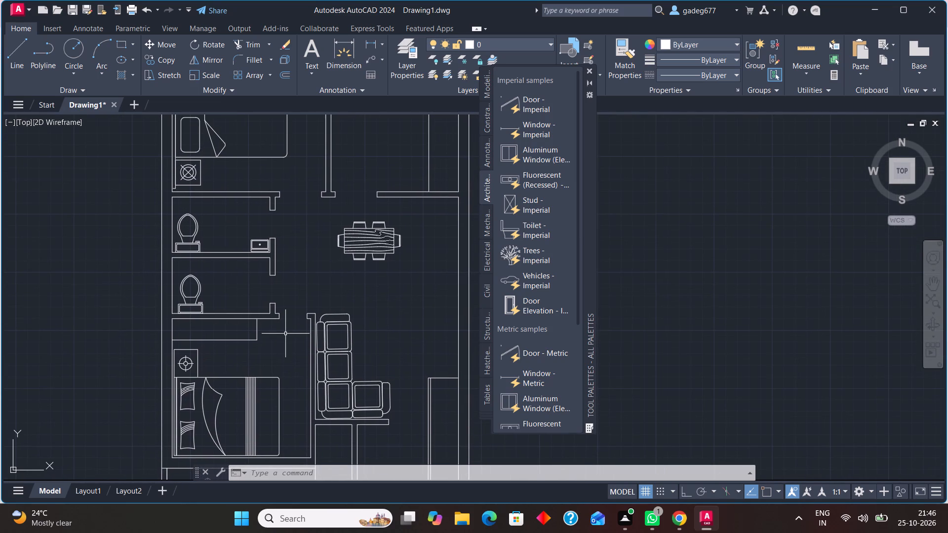
left_click(540, 107)
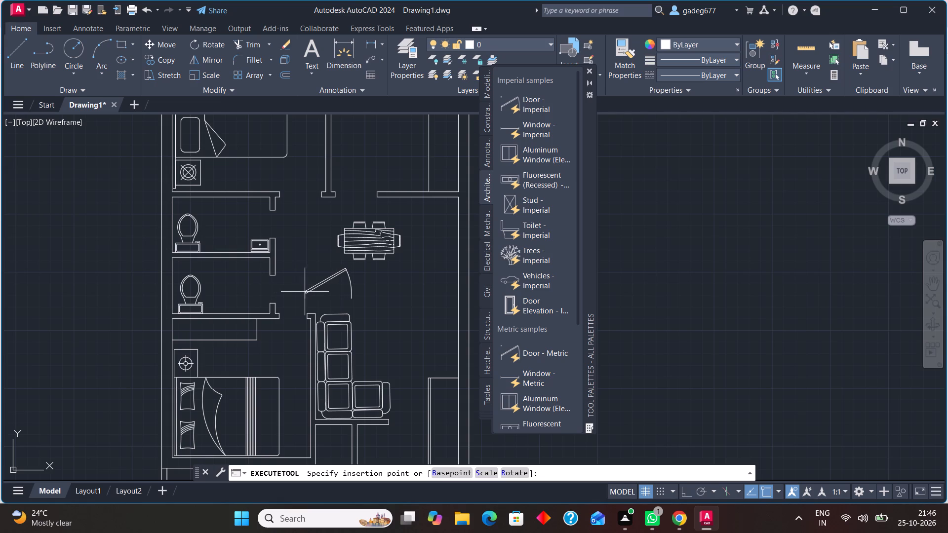
left_click(349, 164)
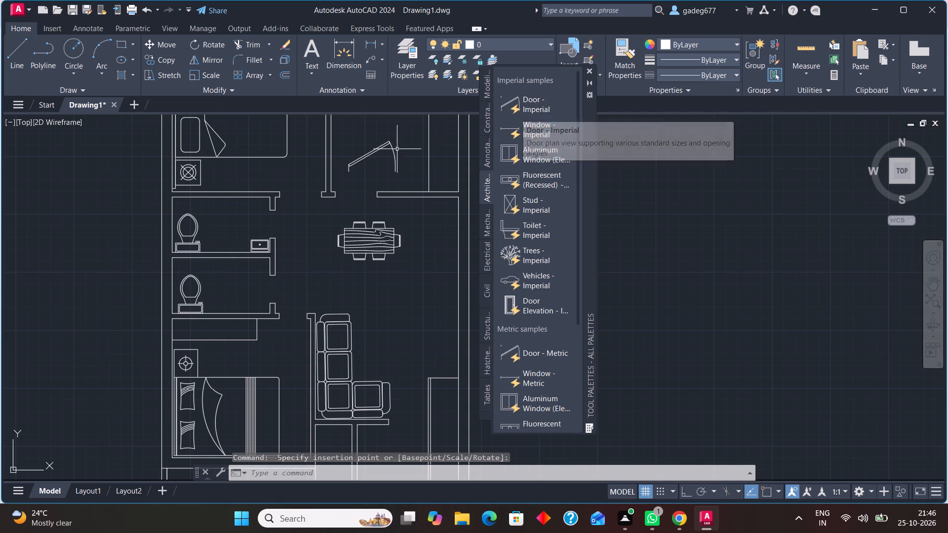
left_click(373, 154)
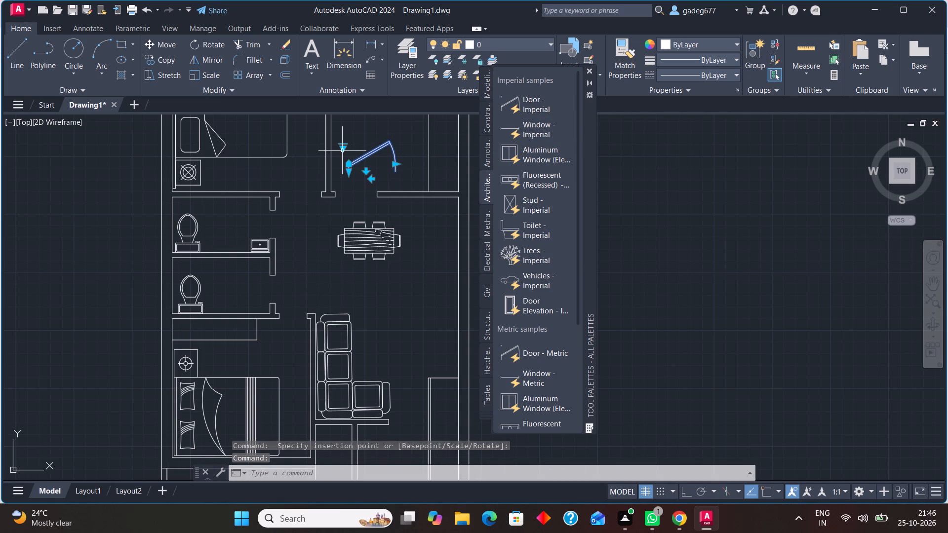
left_click(341, 150)
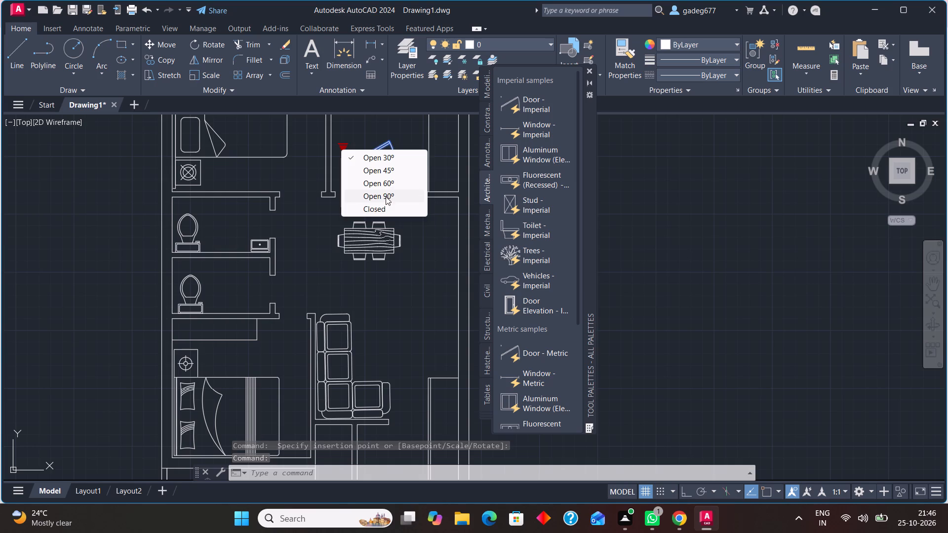
left_click(386, 196)
key("Escape")
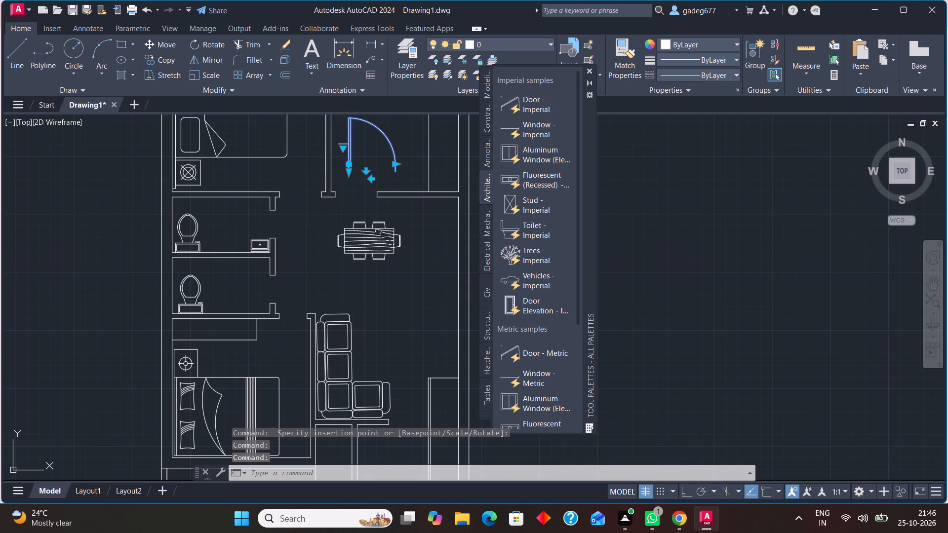
Copy the kitchen door to five spots: beside the dining table, three outside the plan's left wall, and one in the porch.
left_click(353, 153)
left_click(340, 156)
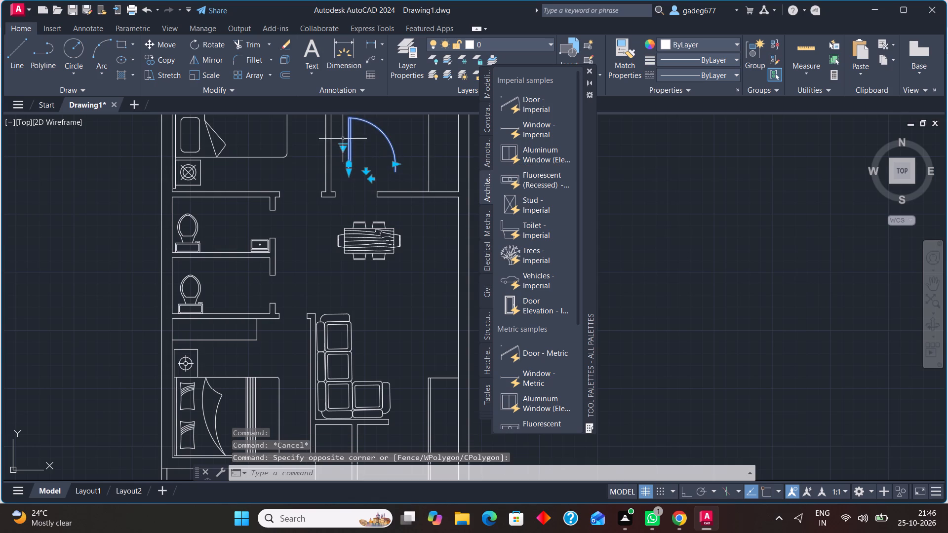
left_click(160, 57)
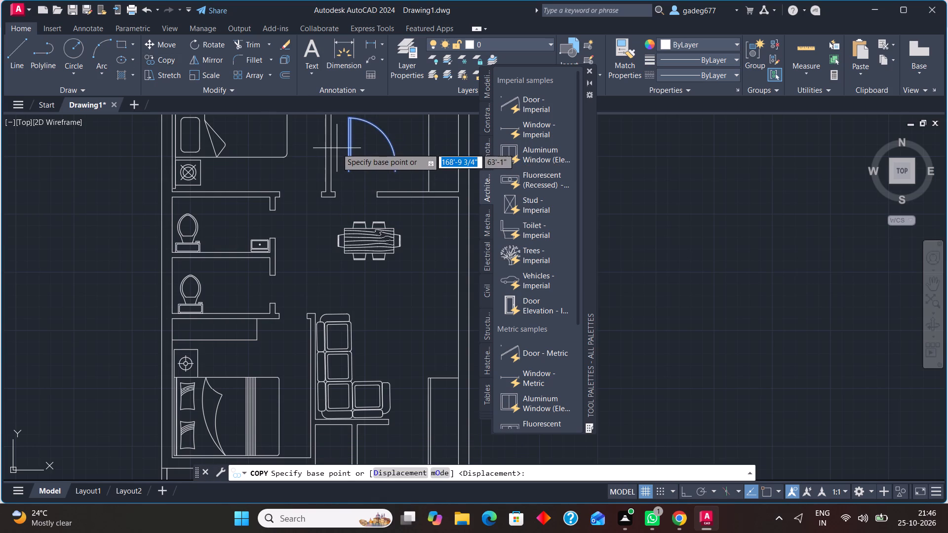
left_click(350, 151)
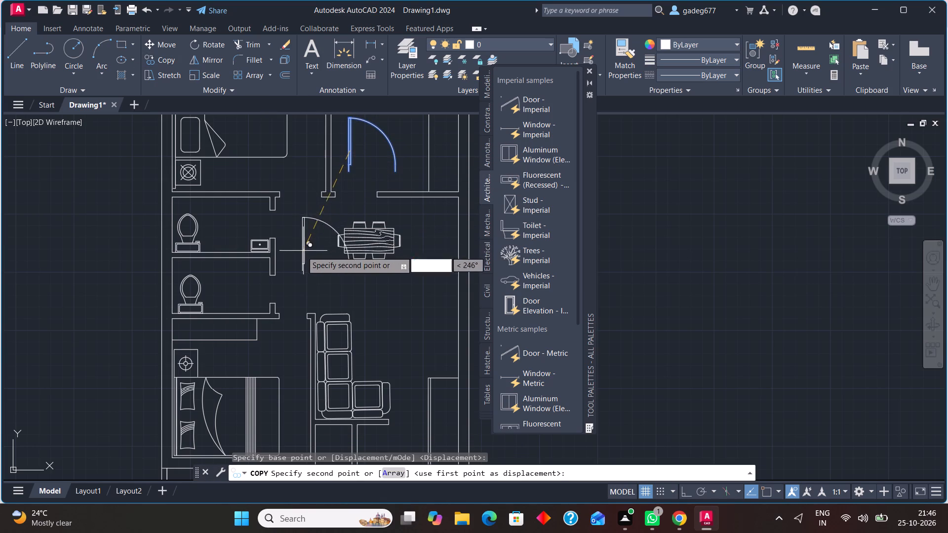
left_click(290, 260)
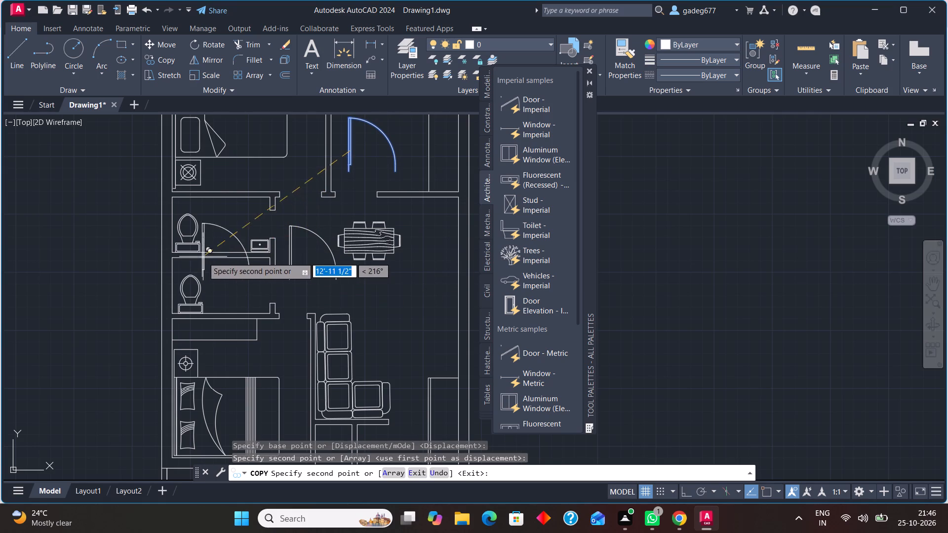
left_click(102, 230)
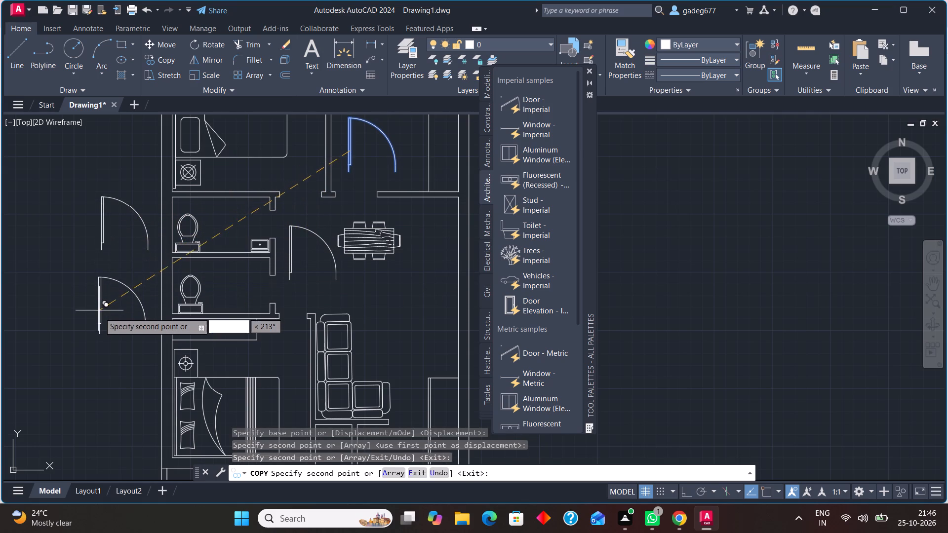
left_click(100, 313)
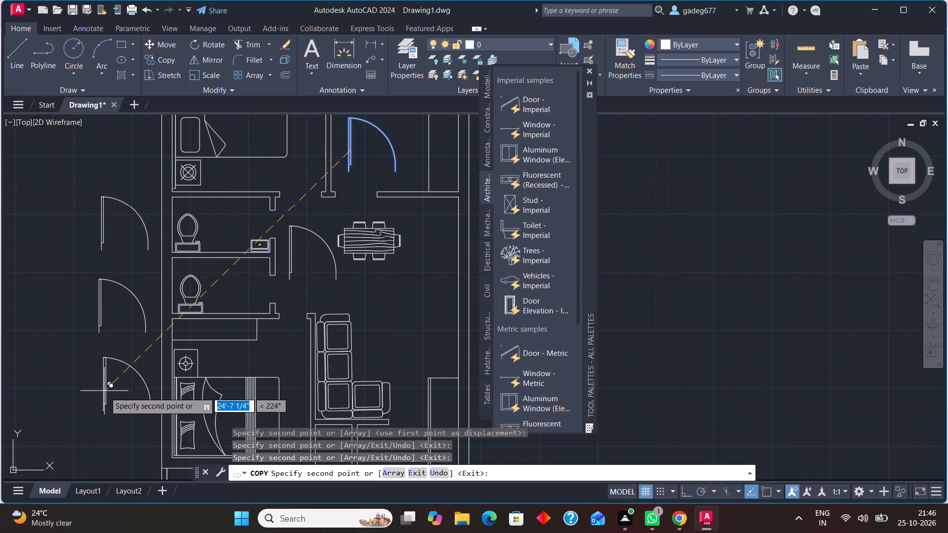
left_click(105, 392)
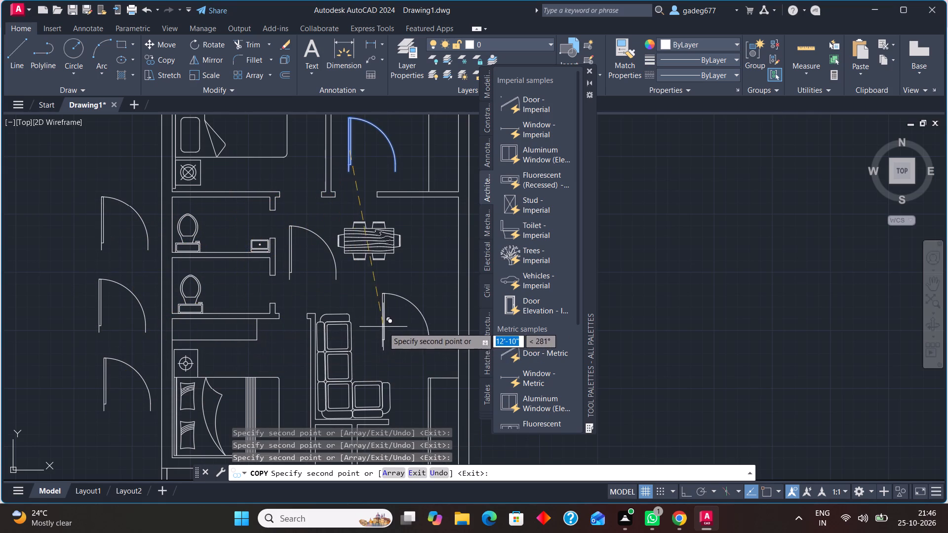
middle_click_drag(386, 327, 359, 375)
scroll(388, 333, "up", 1)
scroll(359, 366, "down", 1)
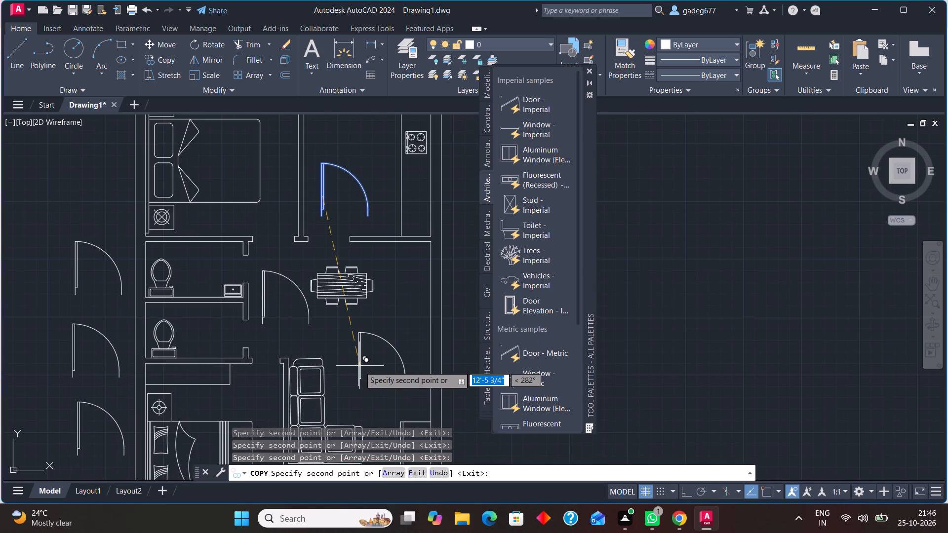
scroll(360, 365, "down", 1)
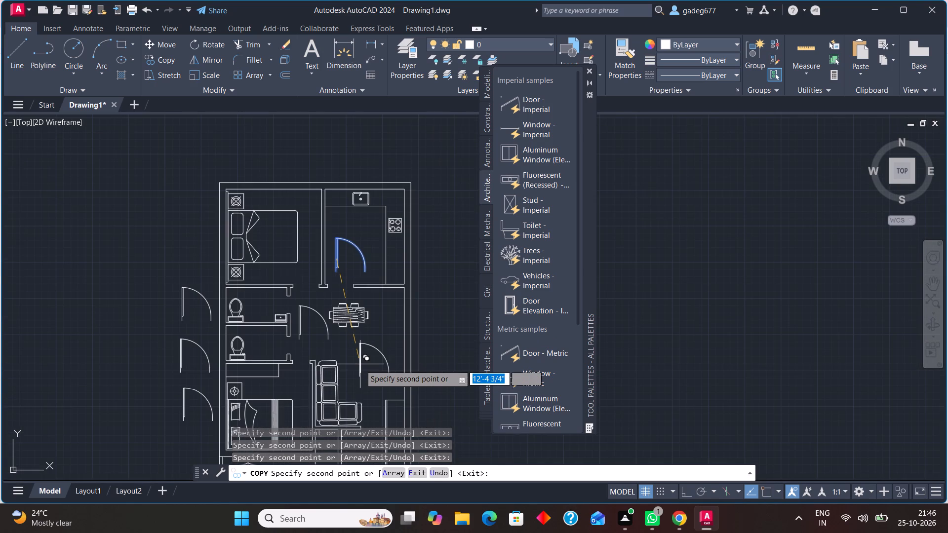
middle_click_drag(360, 365, 305, 192)
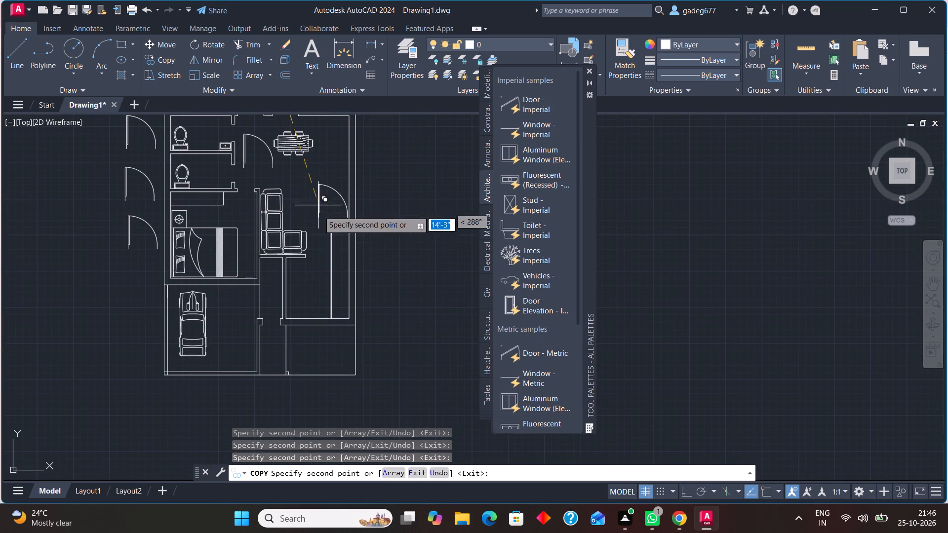
left_click(312, 356)
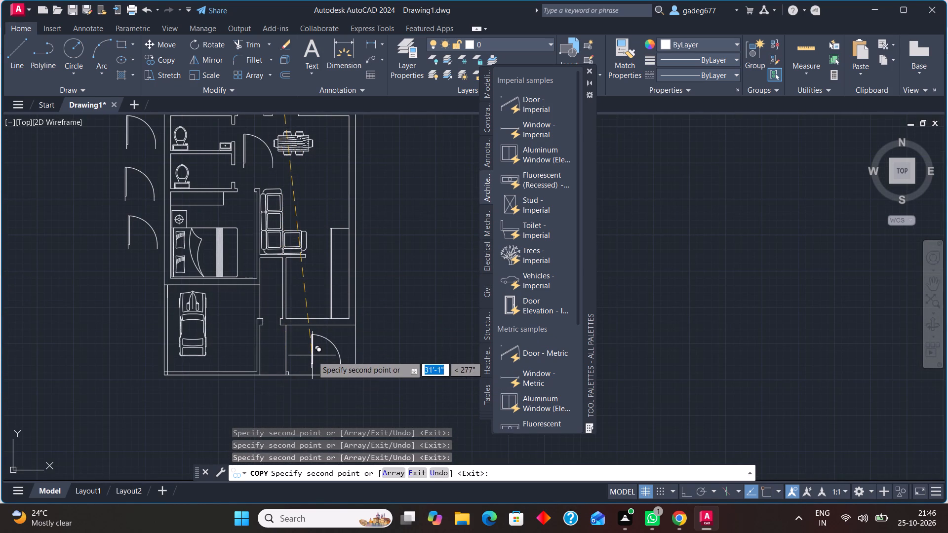
key("Escape")
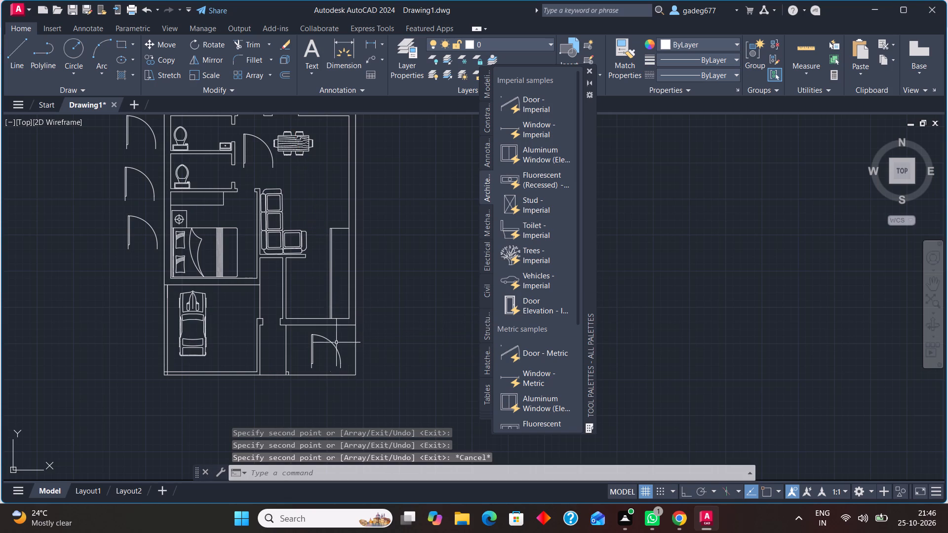
With Osnap on, align the porch door to the entrance opening's upper corners, hinged on its left side, and scale it to fit.
scroll(313, 353, "up", 3)
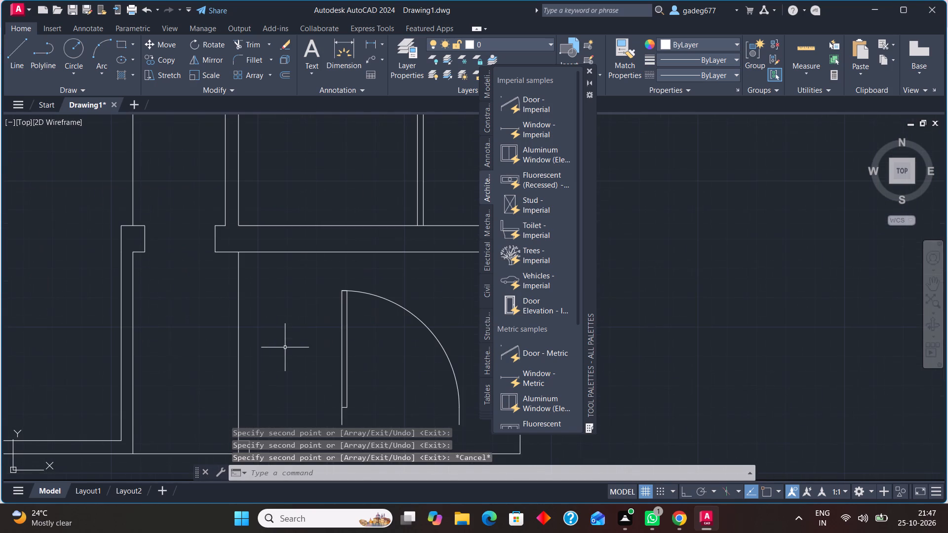
left_click(342, 347)
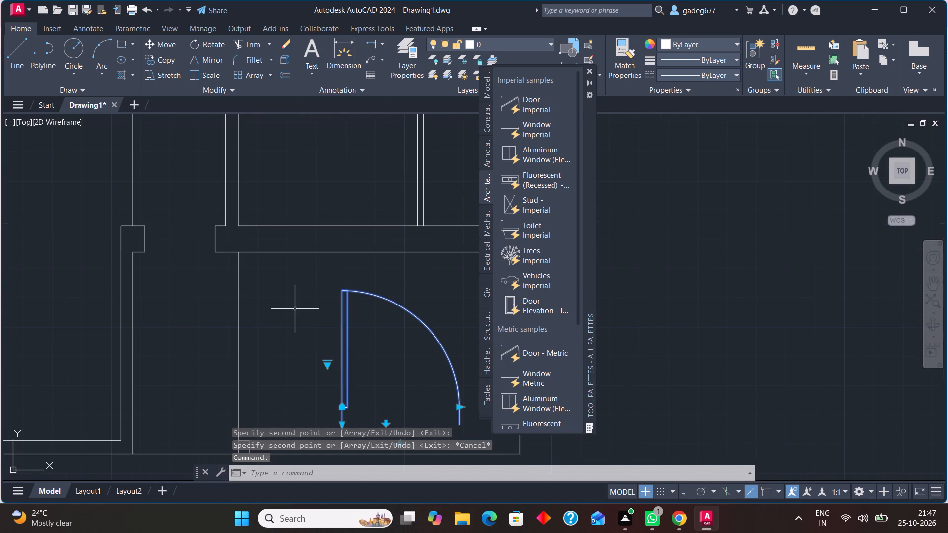
type("al")
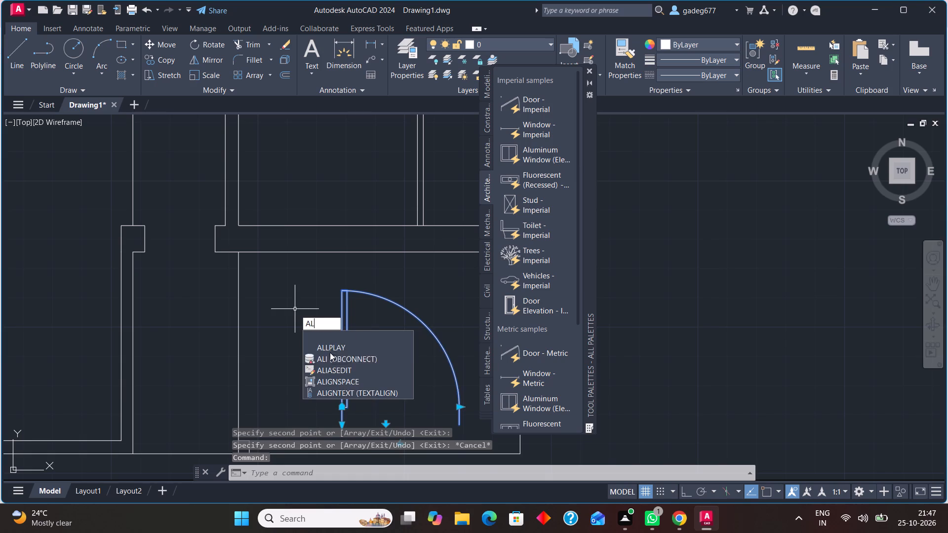
left_click(337, 336)
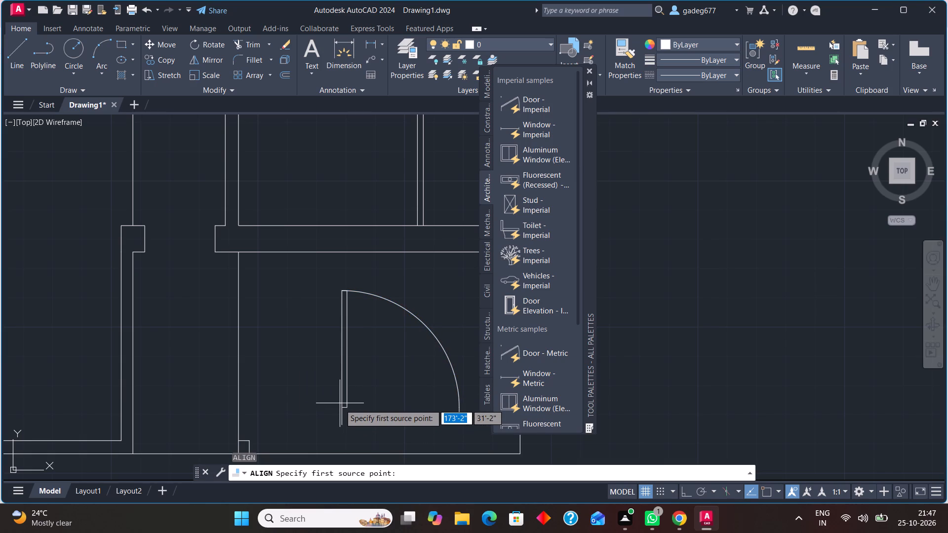
key("F8")
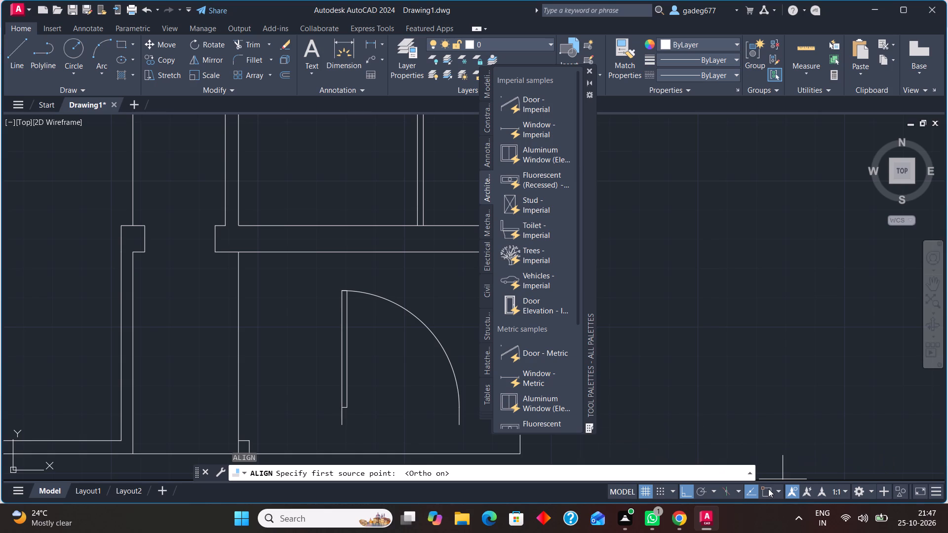
key("F3")
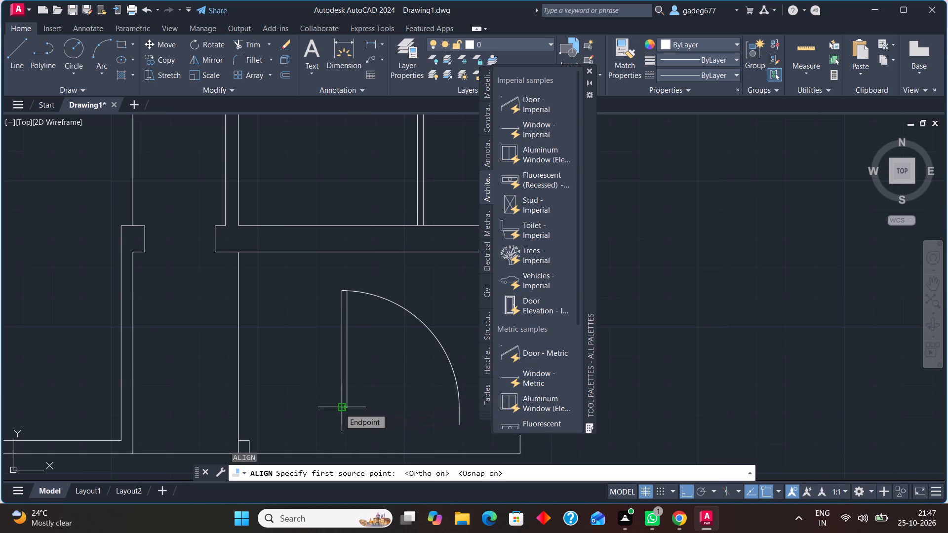
left_click(339, 408)
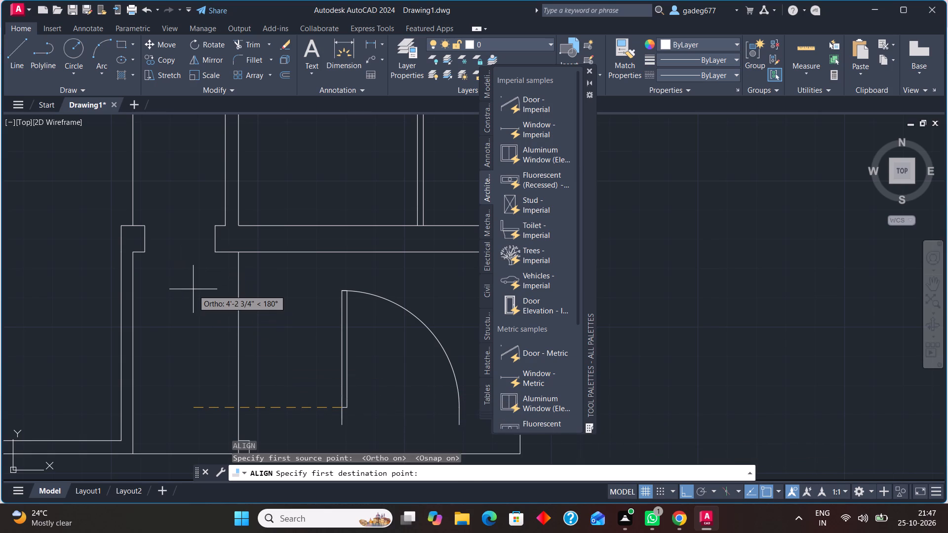
key("F8")
left_click(143, 226)
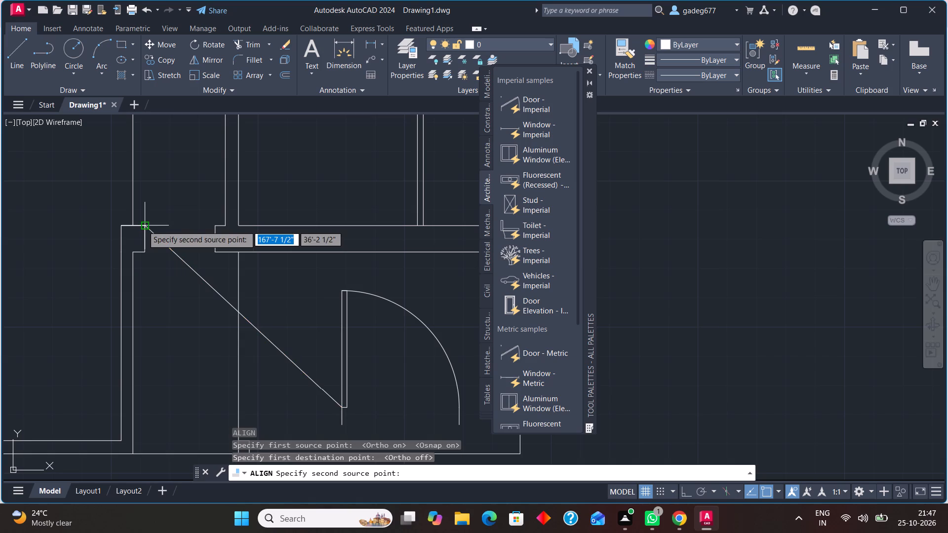
left_click(456, 410)
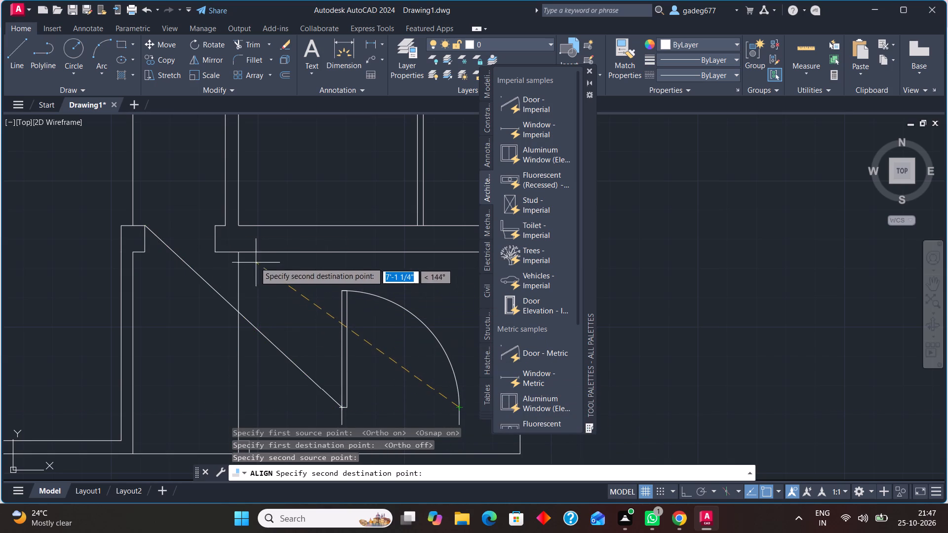
left_click(214, 227)
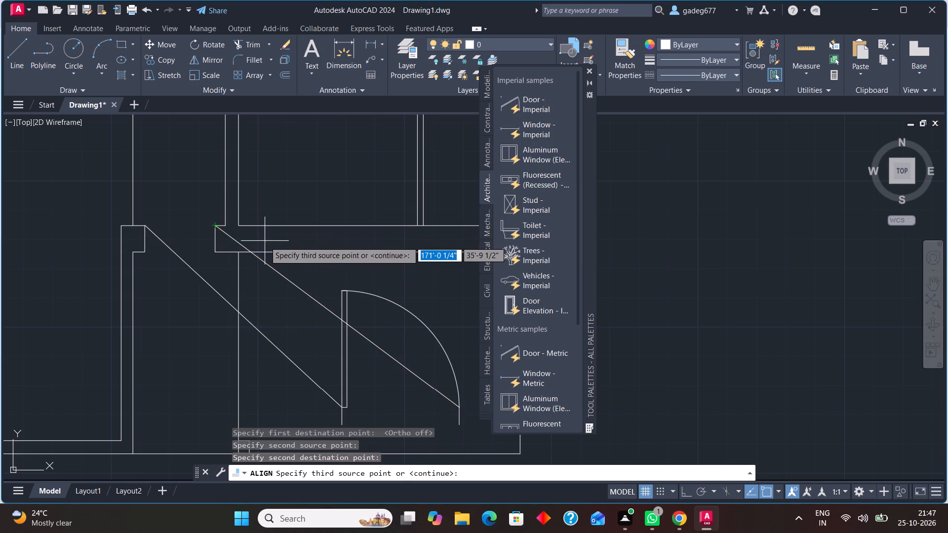
key("Return")
left_click_drag(295, 271, 265, 241)
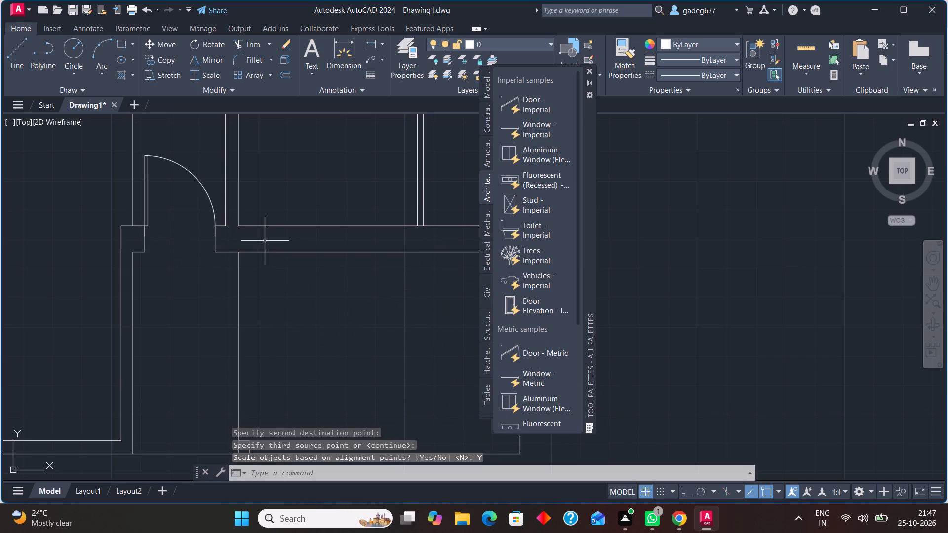
Align the lowest door outside the left wall to the lower bedroom doorway, hinged right and swinging inward, scaling it to fit.
scroll(272, 289, "down", 2)
middle_click_drag(291, 231, 394, 367)
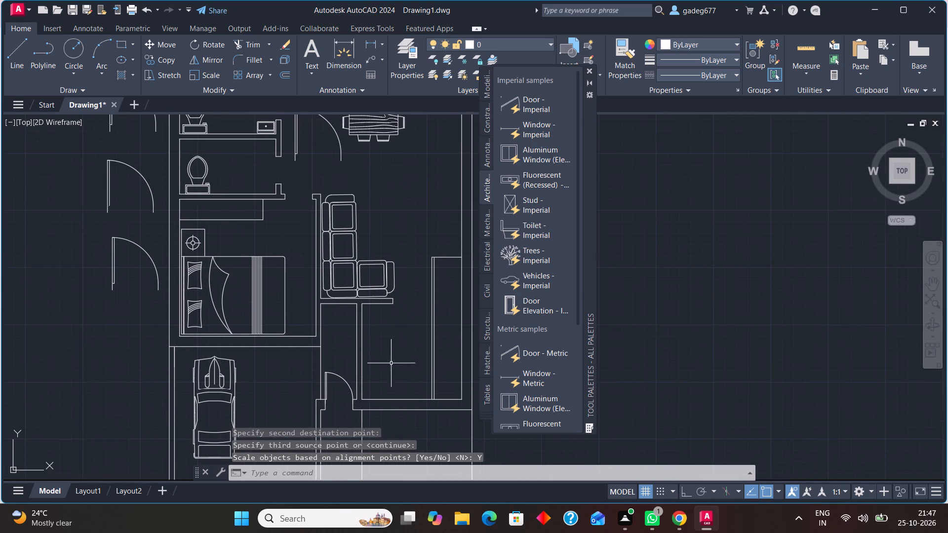
middle_click_drag(143, 227, 144, 227)
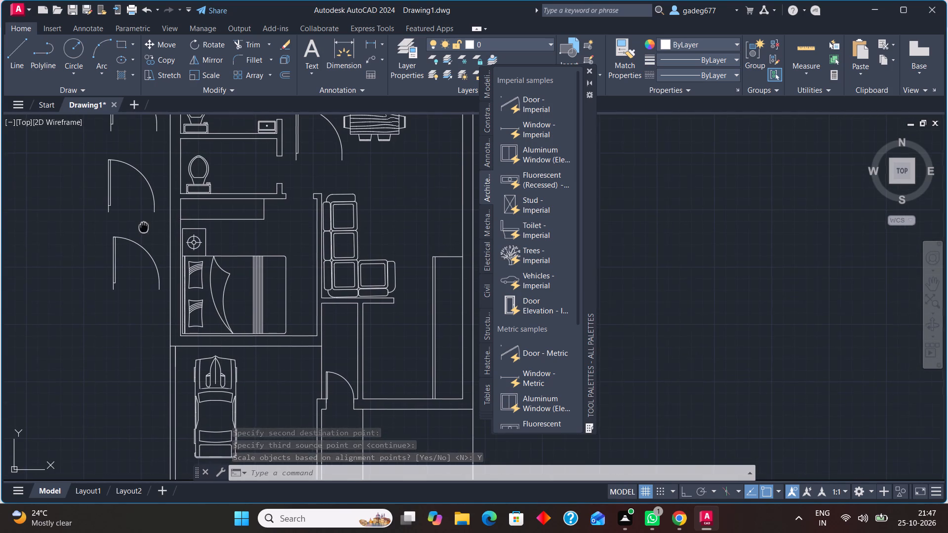
middle_click_drag(144, 227, 107, 295)
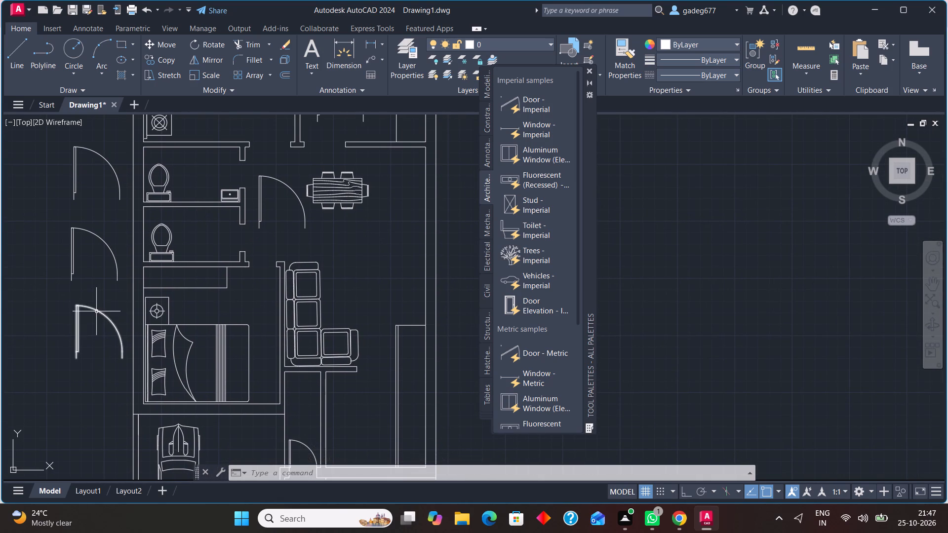
left_click(96, 312)
type("al")
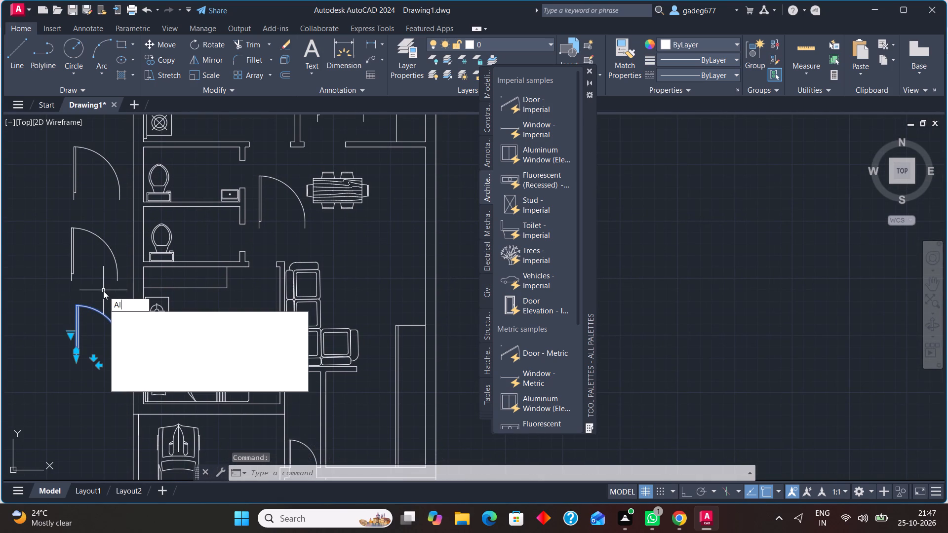
left_click(125, 319)
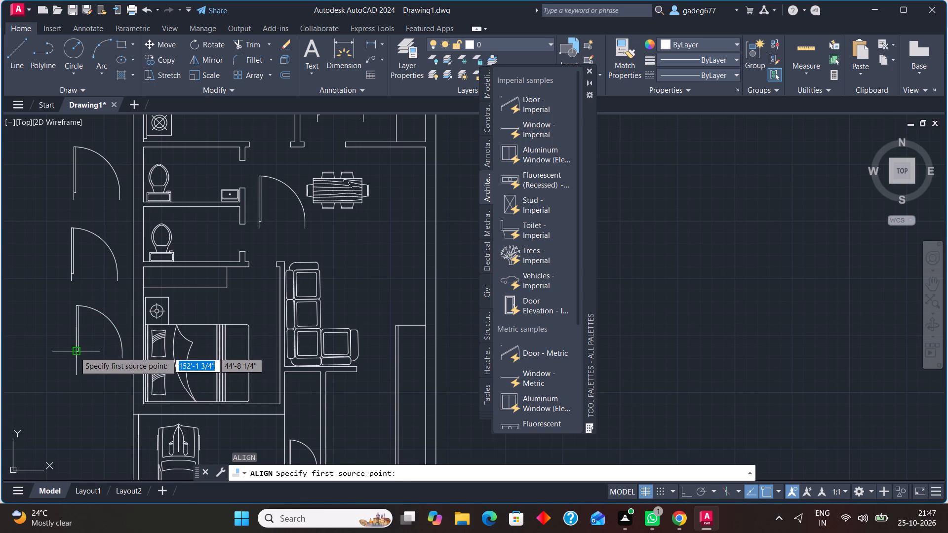
left_click(75, 352)
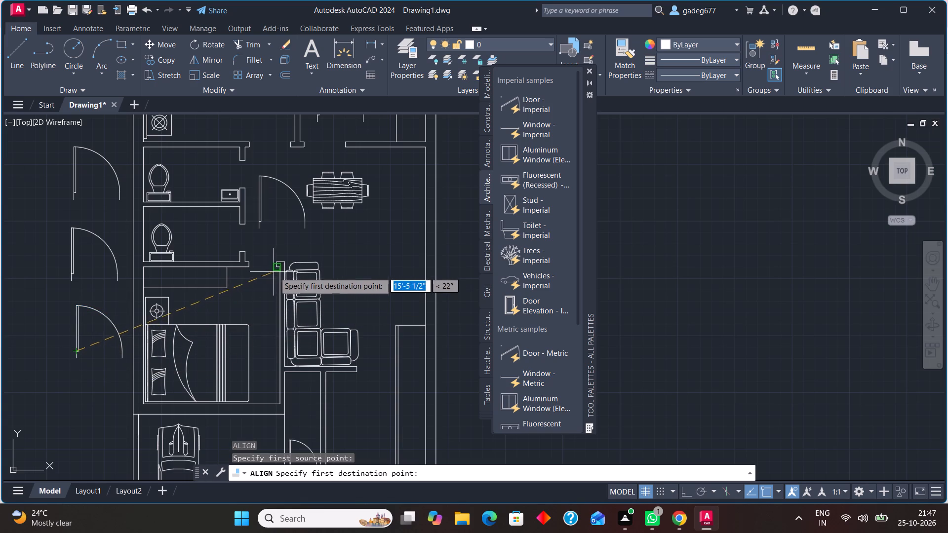
left_click(277, 269)
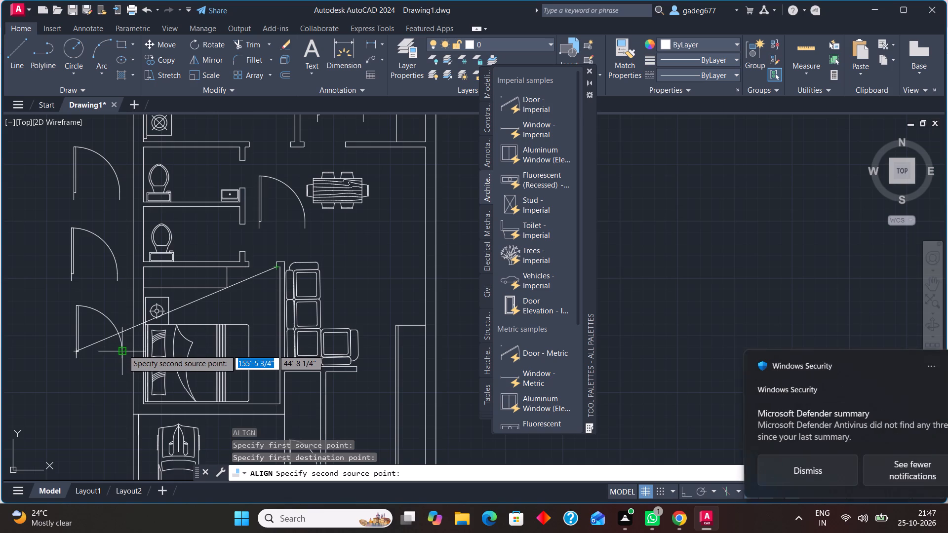
left_click(123, 349)
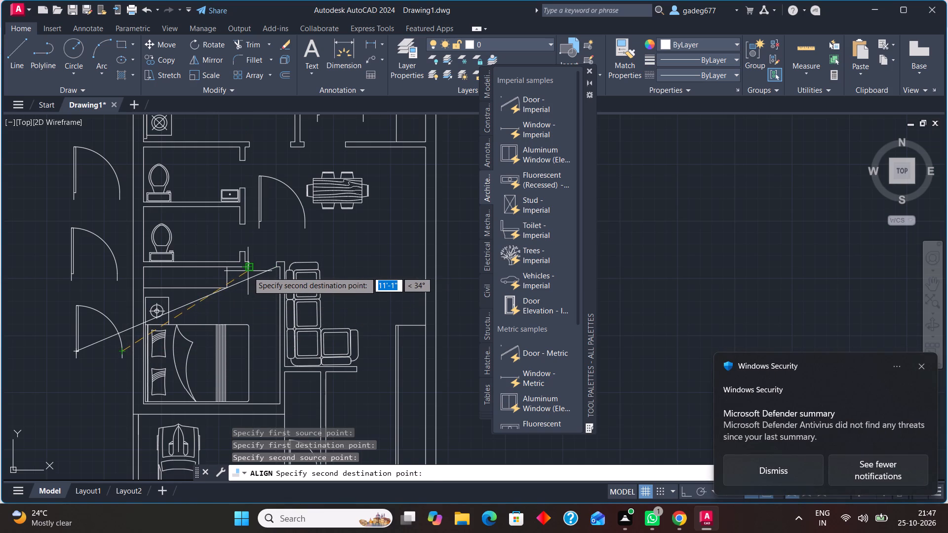
left_click(248, 271)
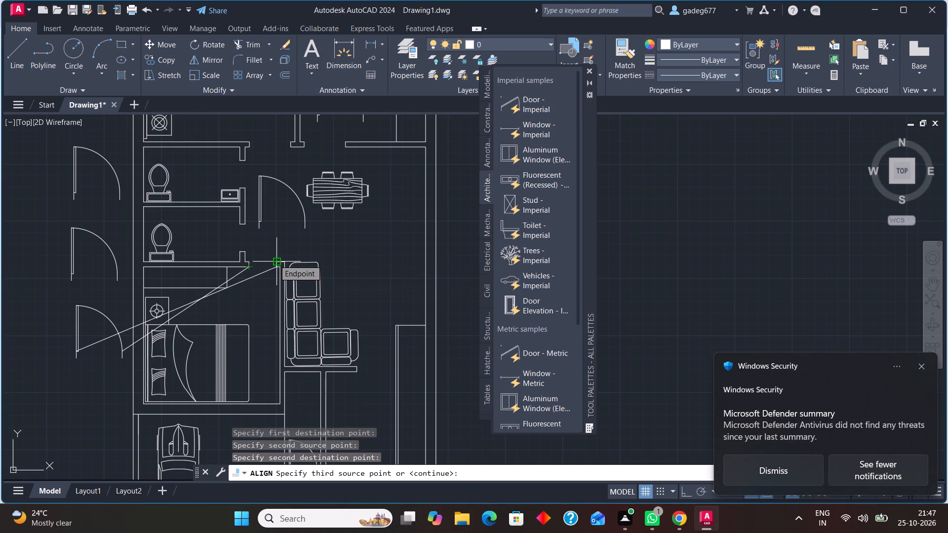
key("Return")
left_click_drag(292, 287, 274, 260)
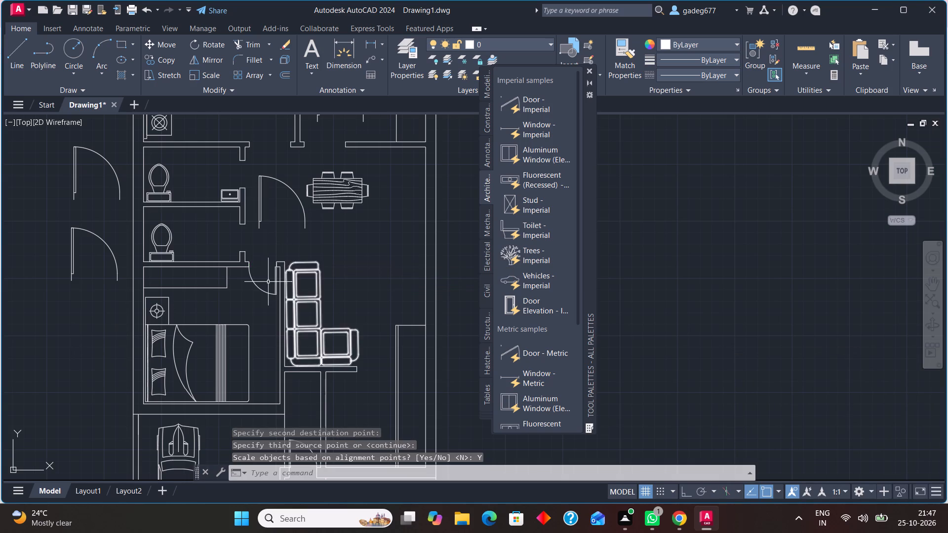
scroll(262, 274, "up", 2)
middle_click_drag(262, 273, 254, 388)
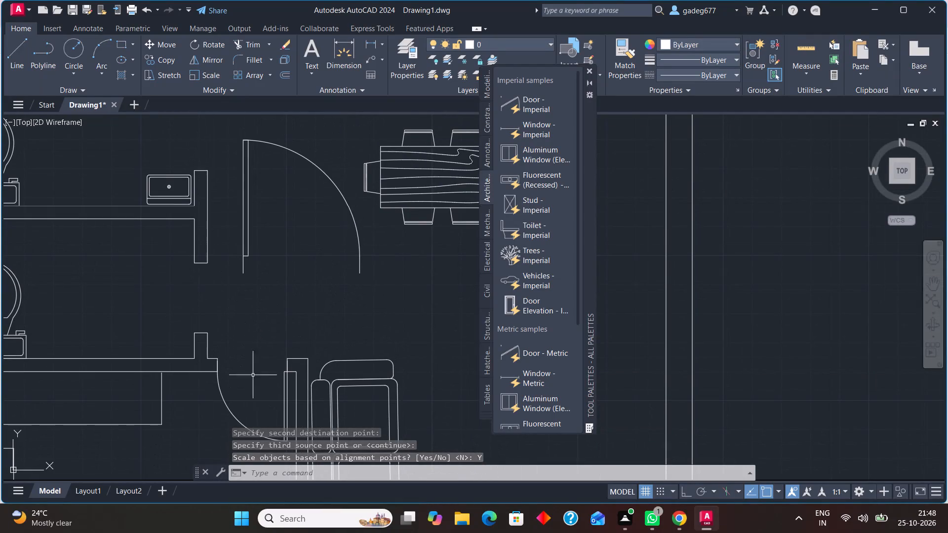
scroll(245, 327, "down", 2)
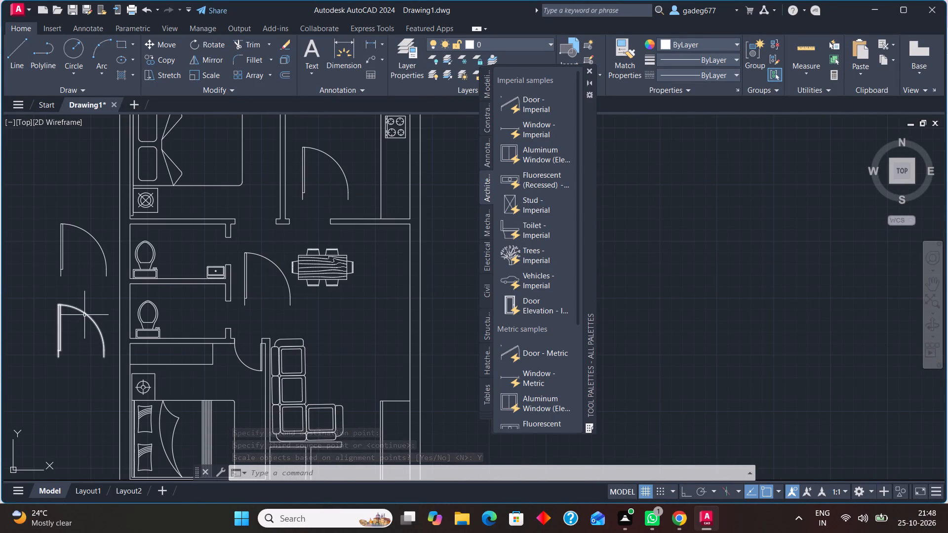
Align the lower door outside the left wall to the lower bathroom doorway, hinged at its lower jamb and swinging inward, scaling it to fit.
left_click(84, 315)
key("a")
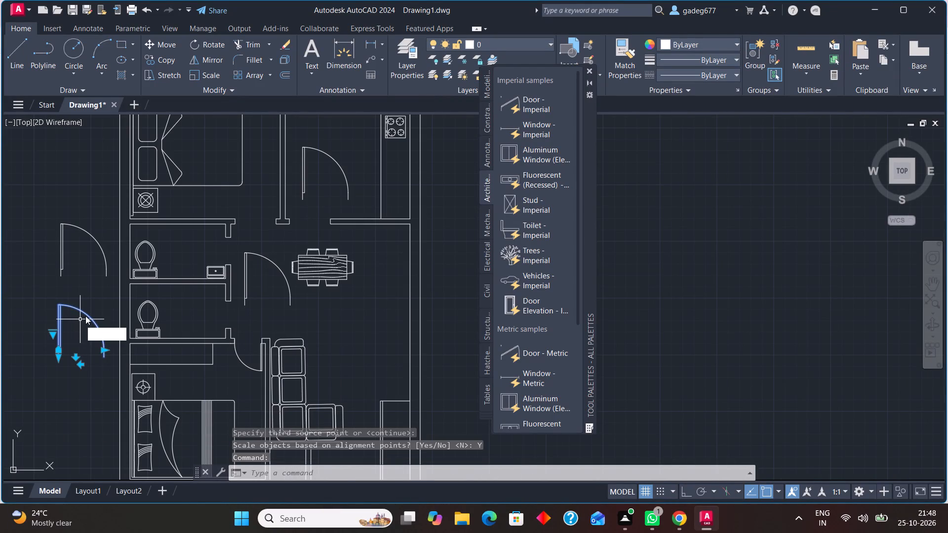
key("l")
key("Return")
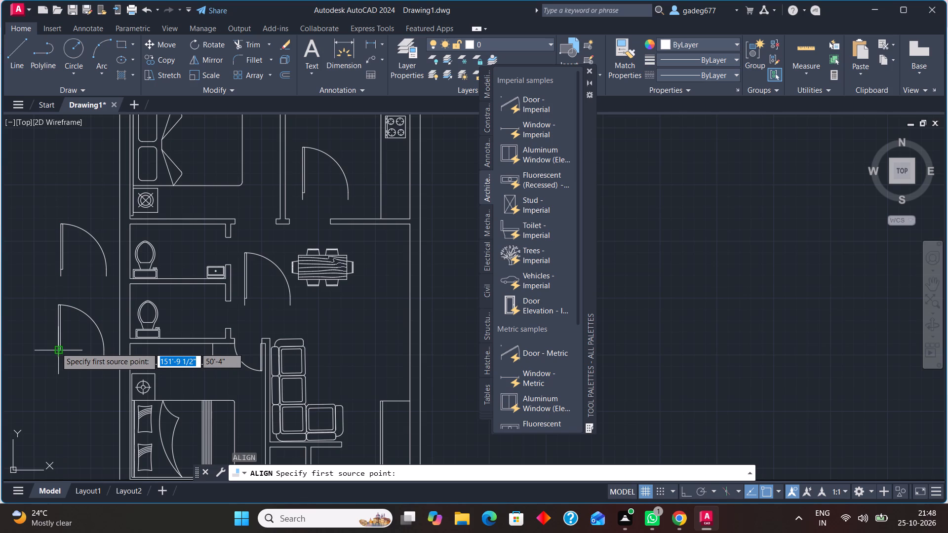
left_click(56, 347)
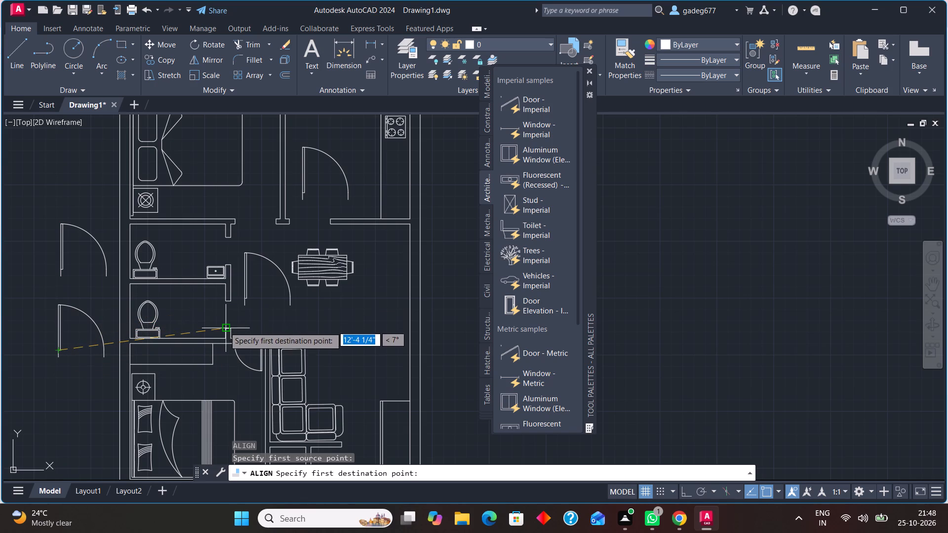
left_click(225, 329)
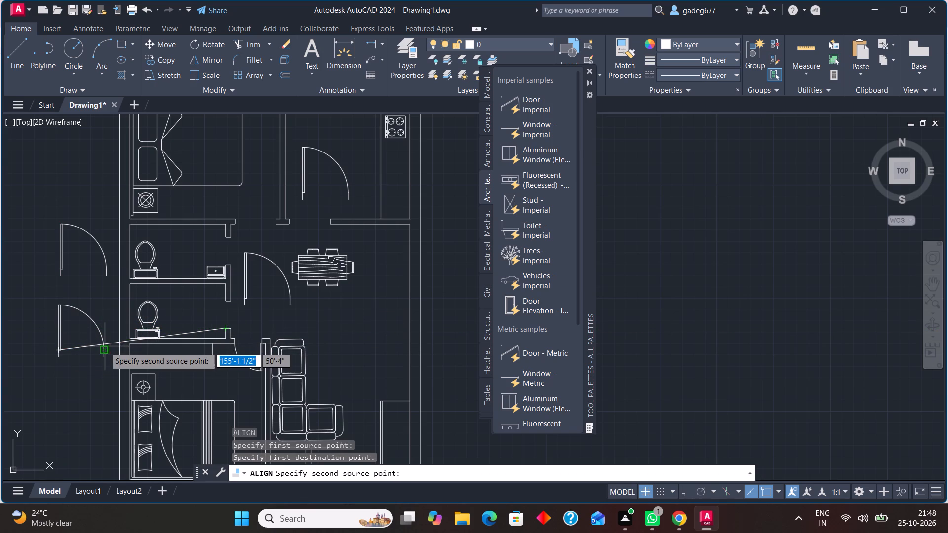
left_click(103, 347)
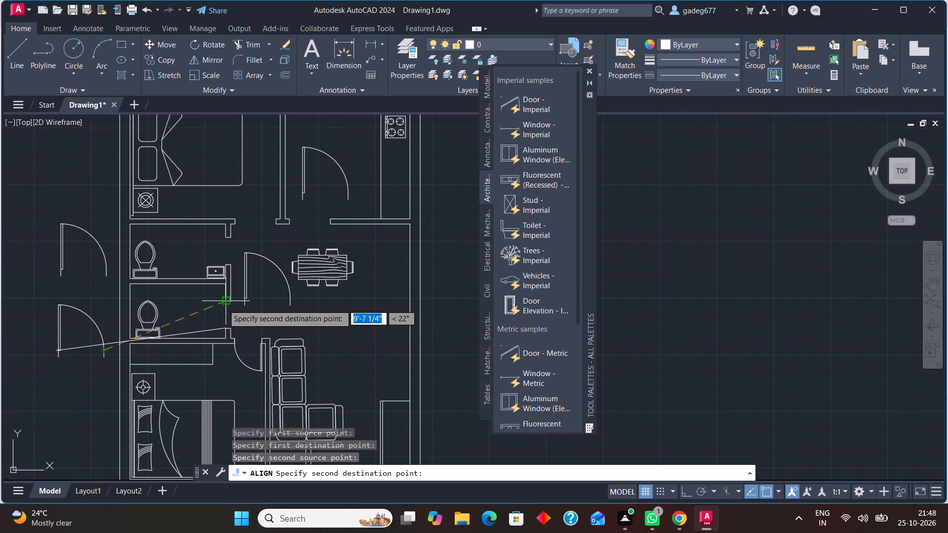
left_click(223, 305)
key("Return")
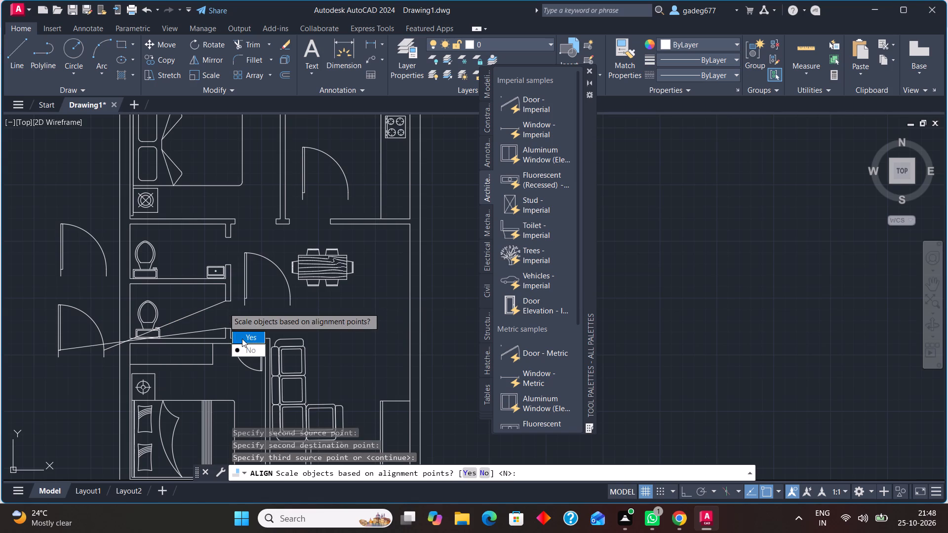
left_click_drag(242, 339, 224, 307)
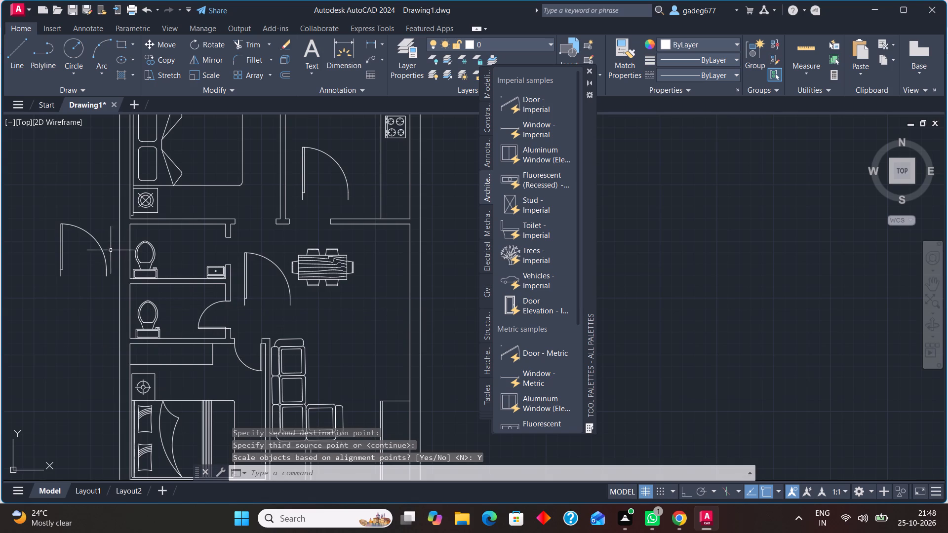
Copy the lower bathroom door from its hinge corner to the matching corner of the upper bathroom doorway.
left_click(211, 329)
left_click(149, 57)
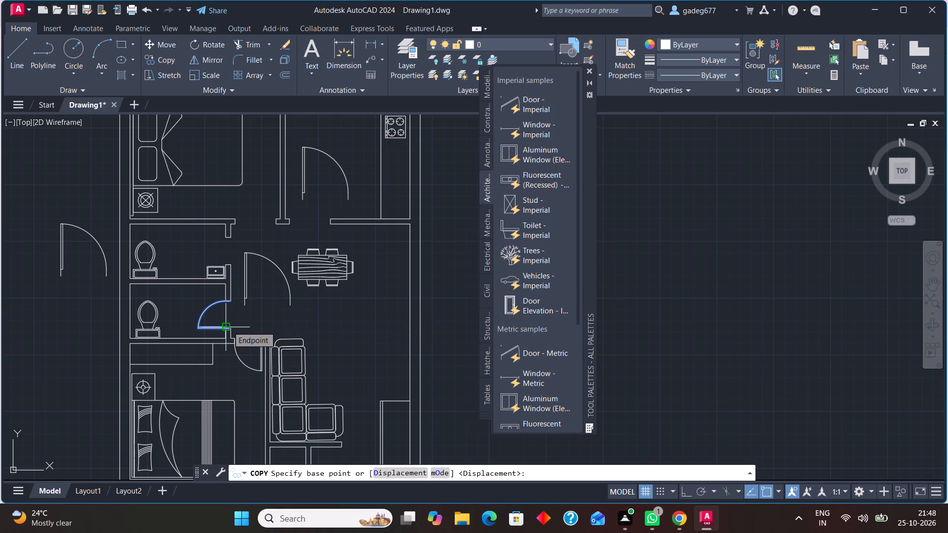
scroll(228, 326, "up", 2)
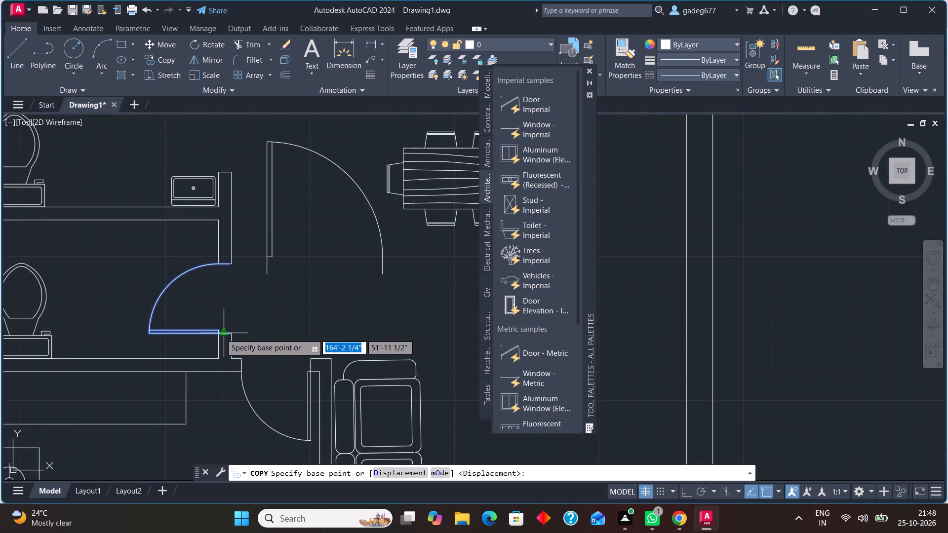
left_click(218, 334)
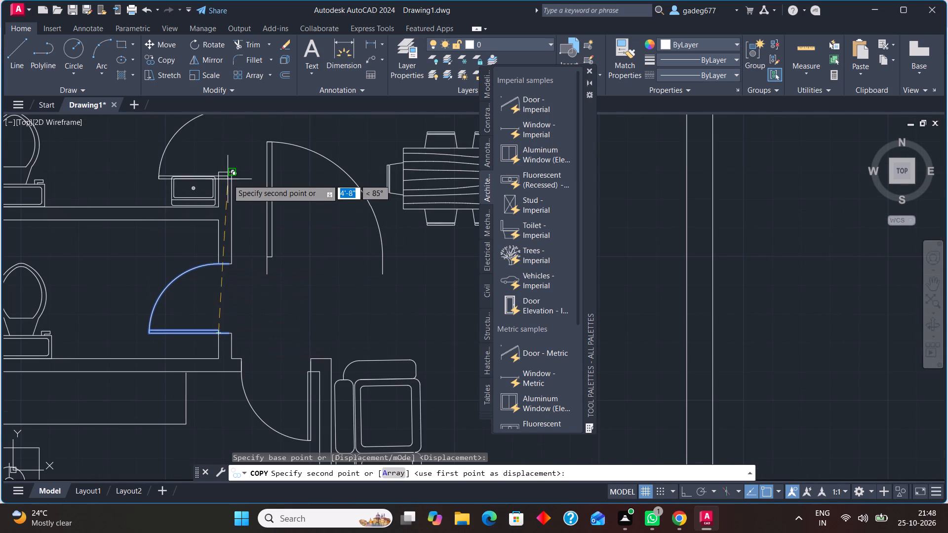
left_click(220, 175)
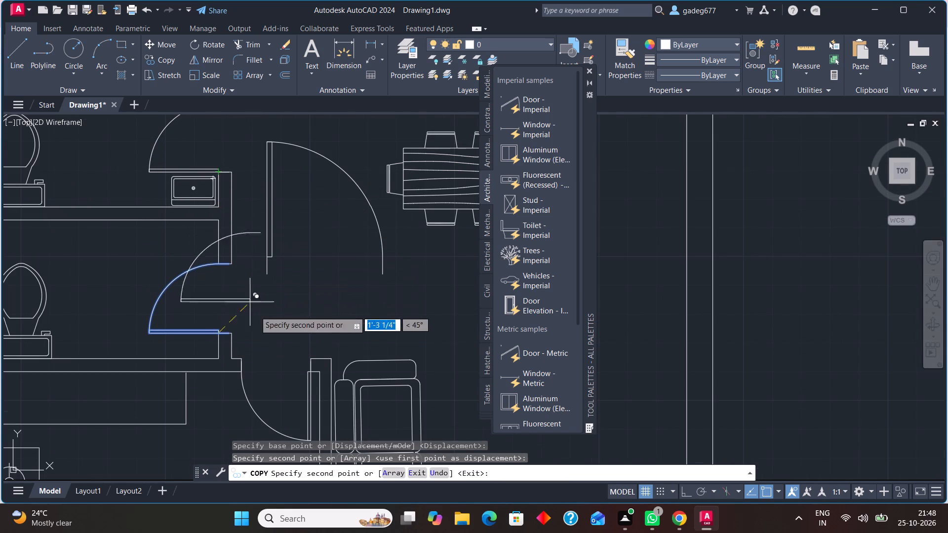
key("Escape")
Align the door beside the dining table to the upper bedroom doorway's upper corners, swinging into the bedroom, and scale it to fit.
scroll(272, 340, "down", 1)
middle_click_drag(286, 339, 270, 377)
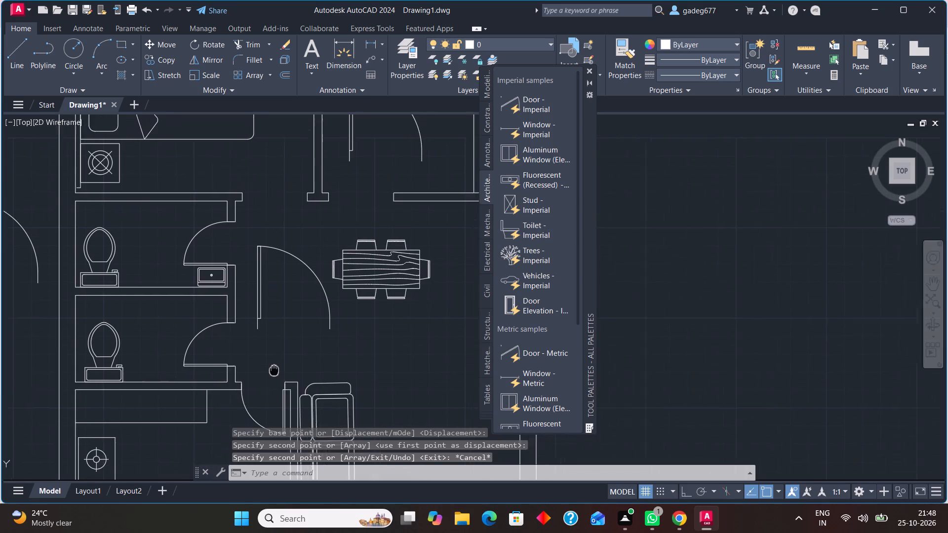
middle_click_drag(270, 377, 251, 404)
left_click(235, 333)
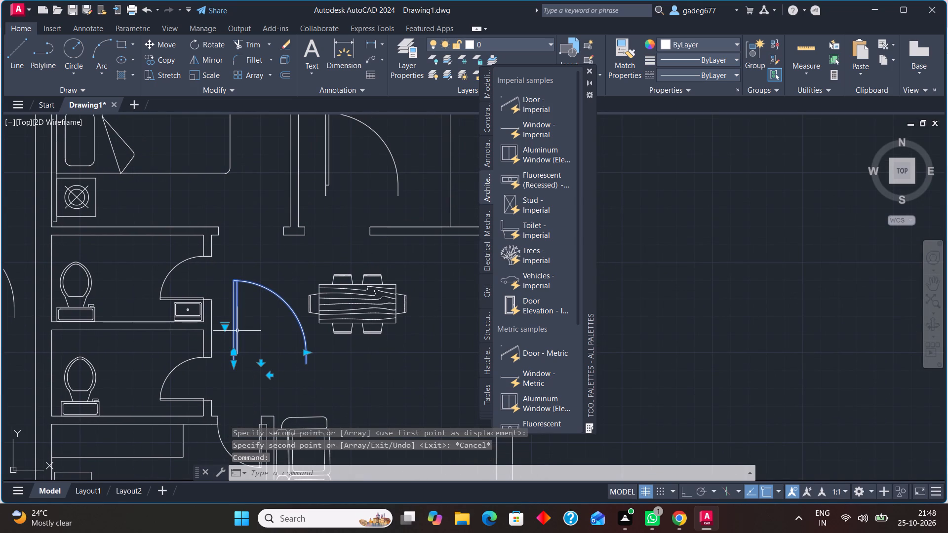
type("al")
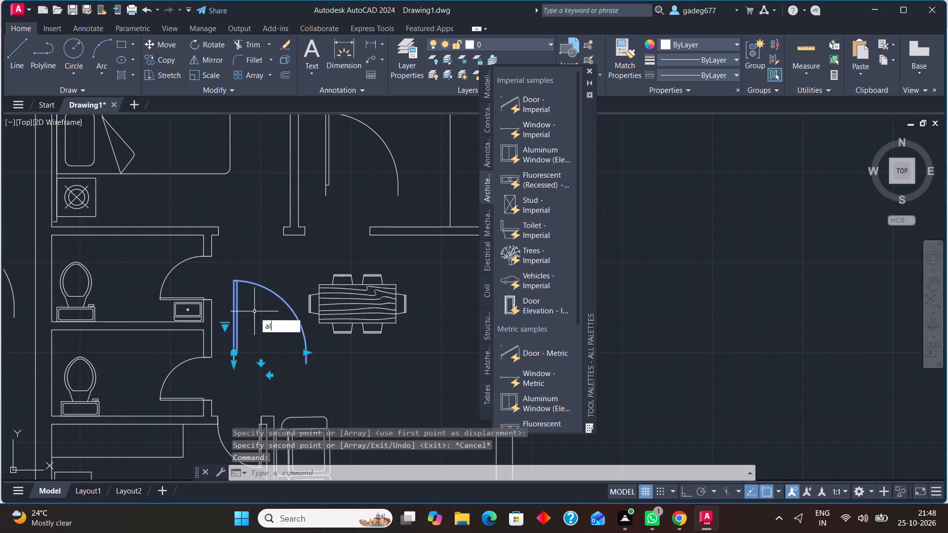
left_click(295, 342)
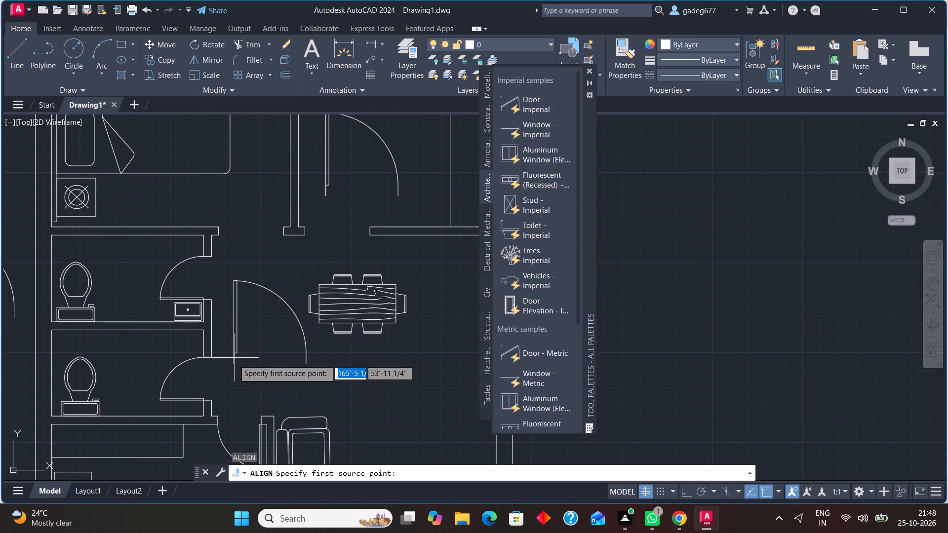
left_click(233, 353)
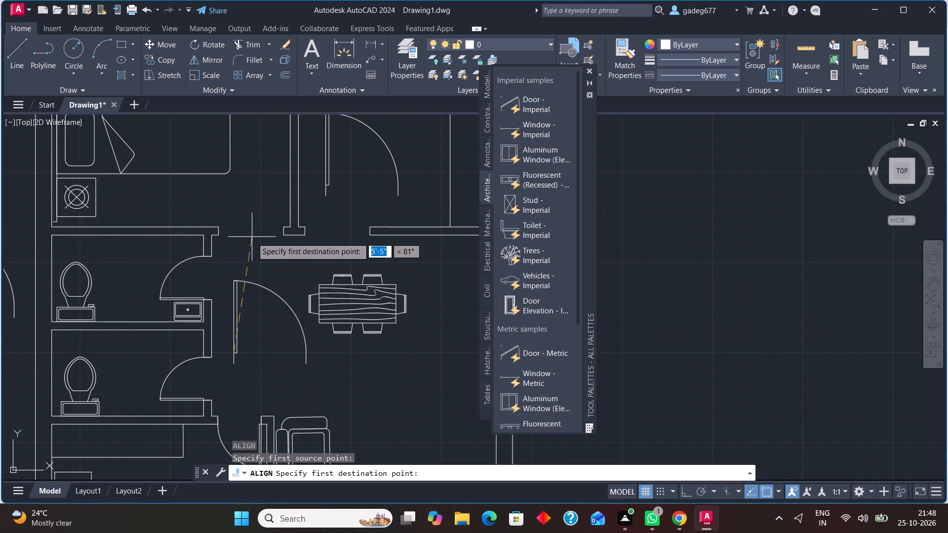
left_click(217, 225)
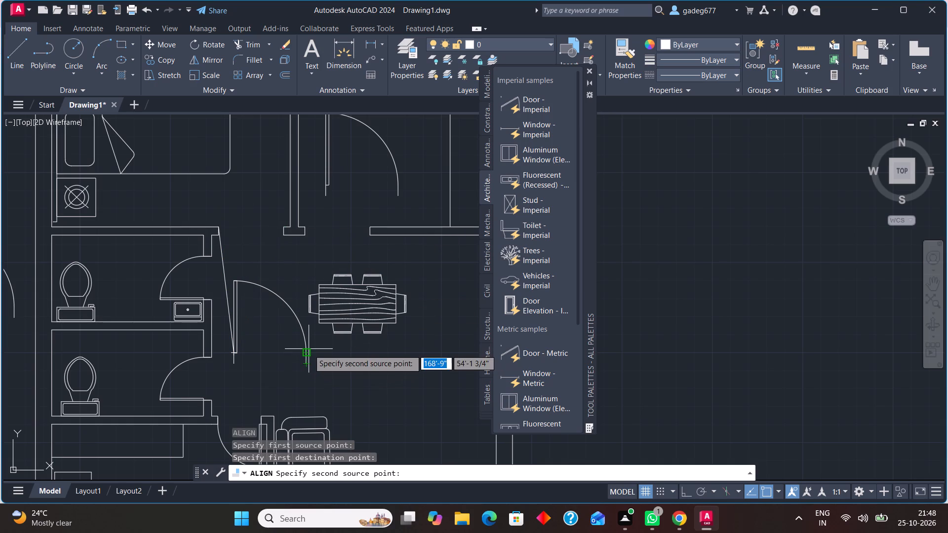
left_click(307, 349)
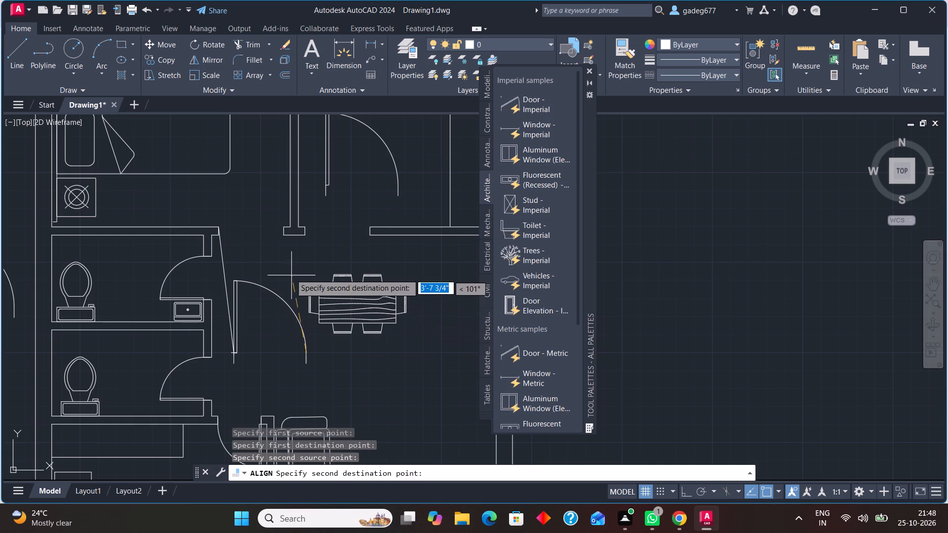
left_click(280, 228)
key("Return")
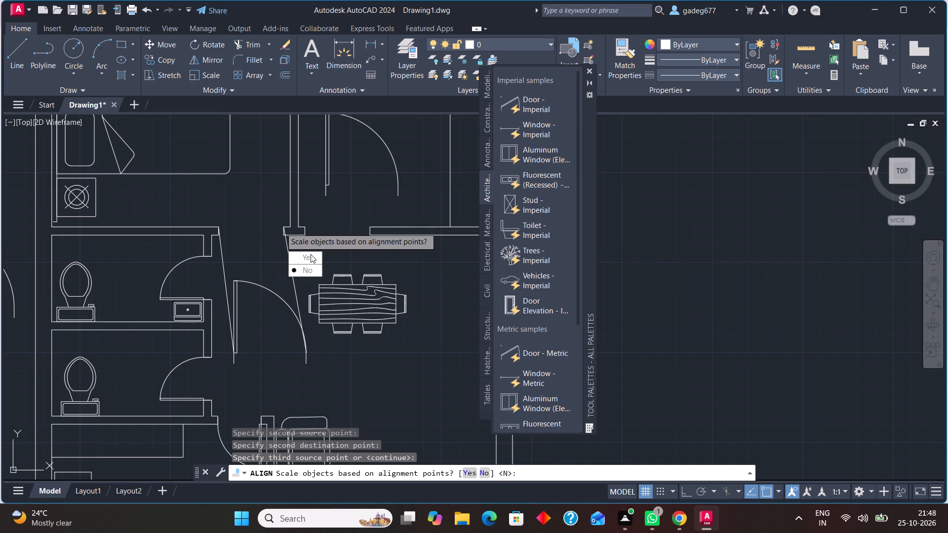
left_click_drag(311, 254, 280, 228)
Flip the upper bedroom door to hinge on its right side and shorten its jamb lines toward the wall thickness.
left_click(221, 210)
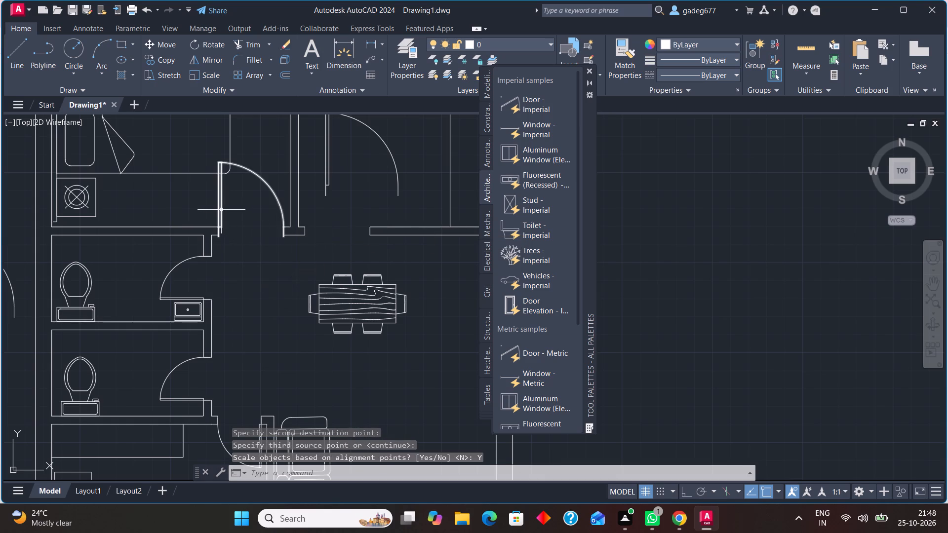
left_click(252, 248)
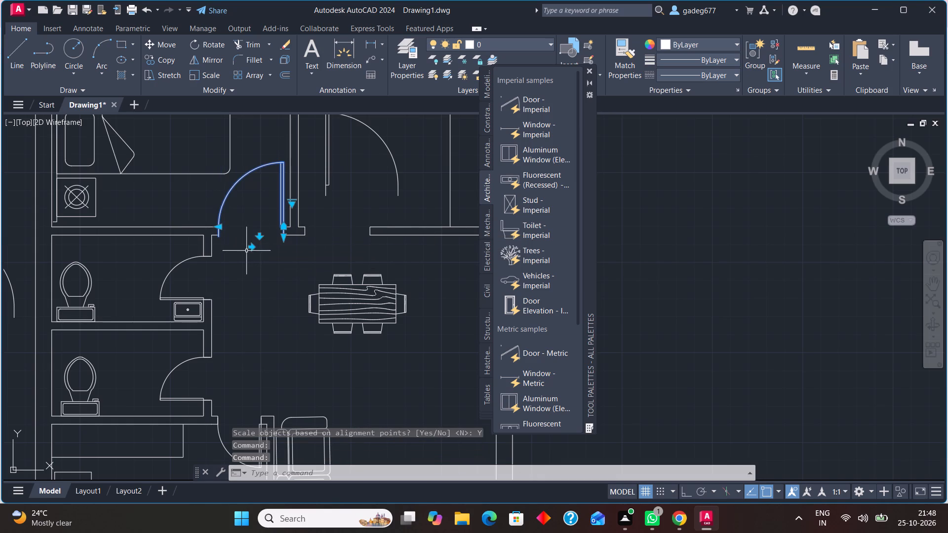
left_click(283, 236)
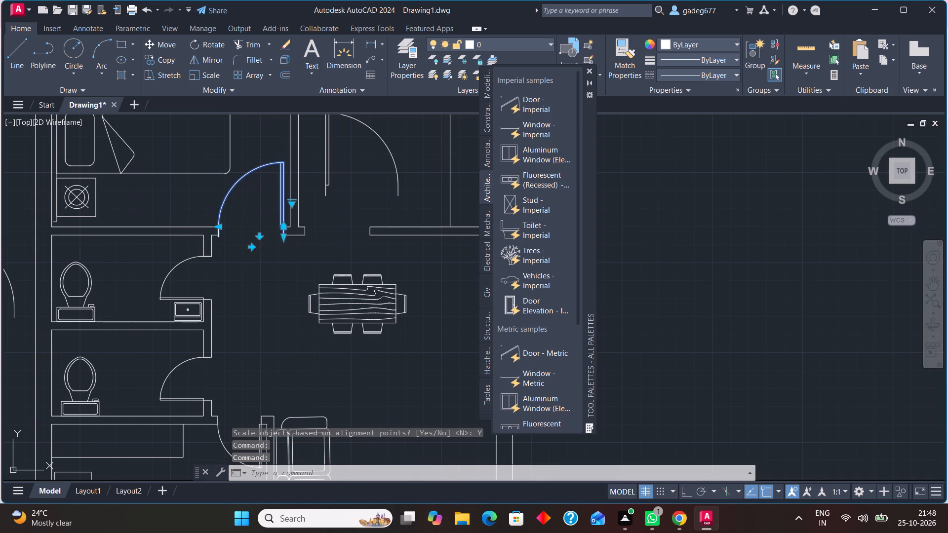
left_click(281, 227)
key("Escape")
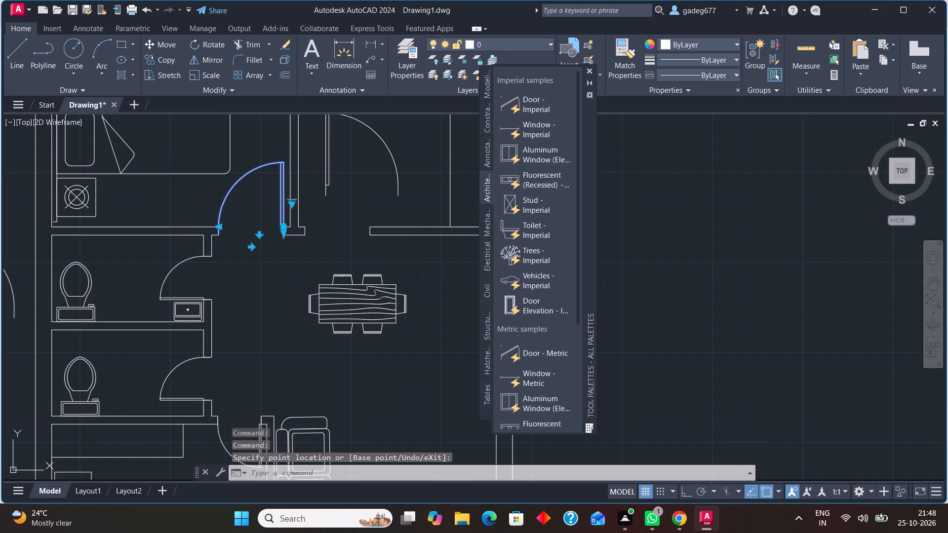
Align the kitchen door to the kitchen doorway's upper corners, hinged on its left side and swinging inward, scaling it to fit.
left_click(327, 180)
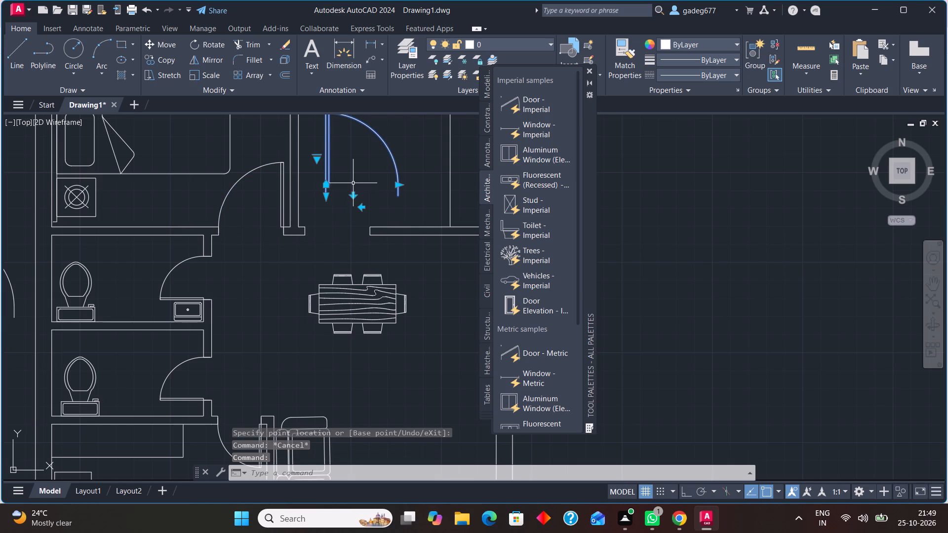
key("a")
key("semicolon")
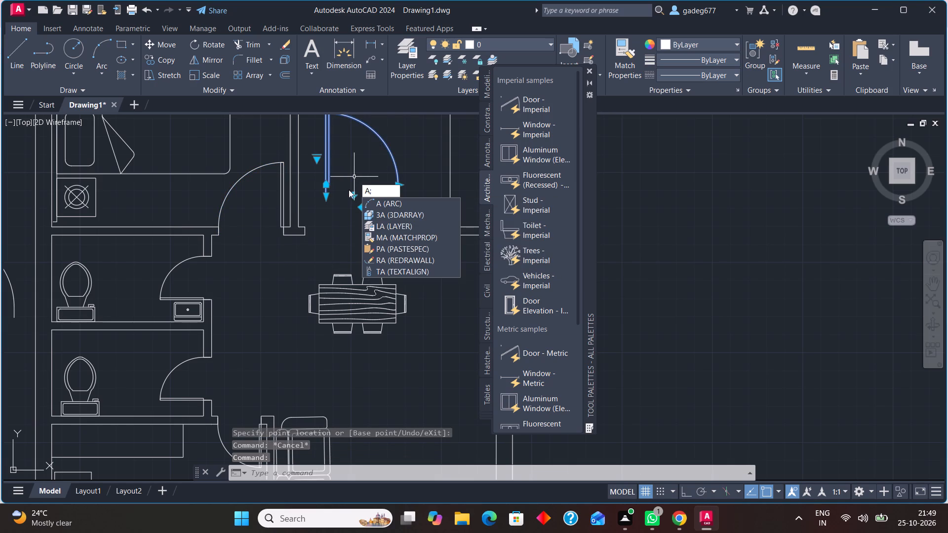
key("BackSpace")
key("l")
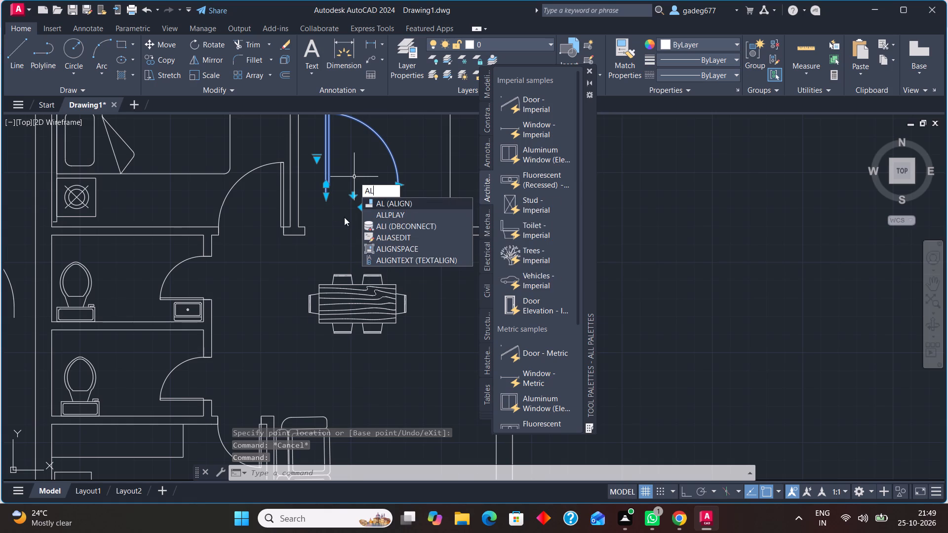
left_click(386, 204)
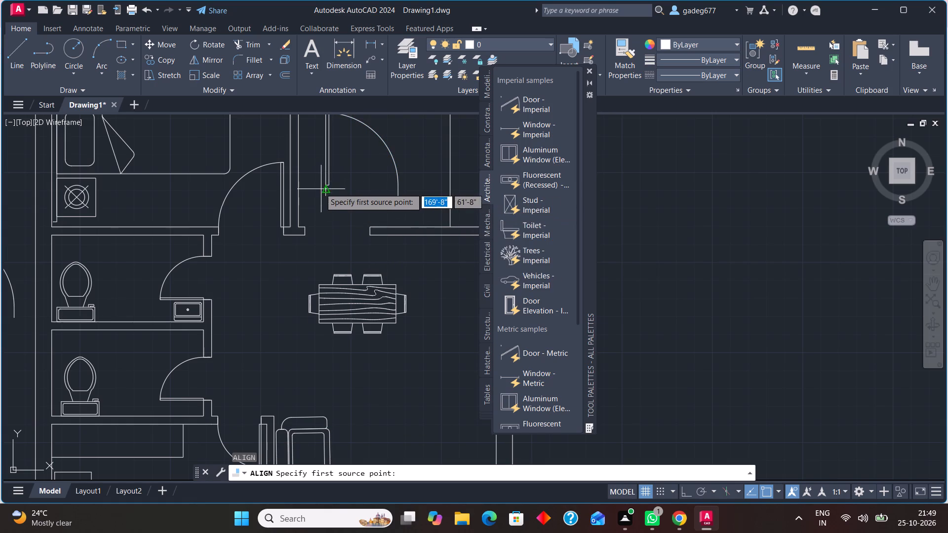
left_click(326, 187)
left_click(306, 228)
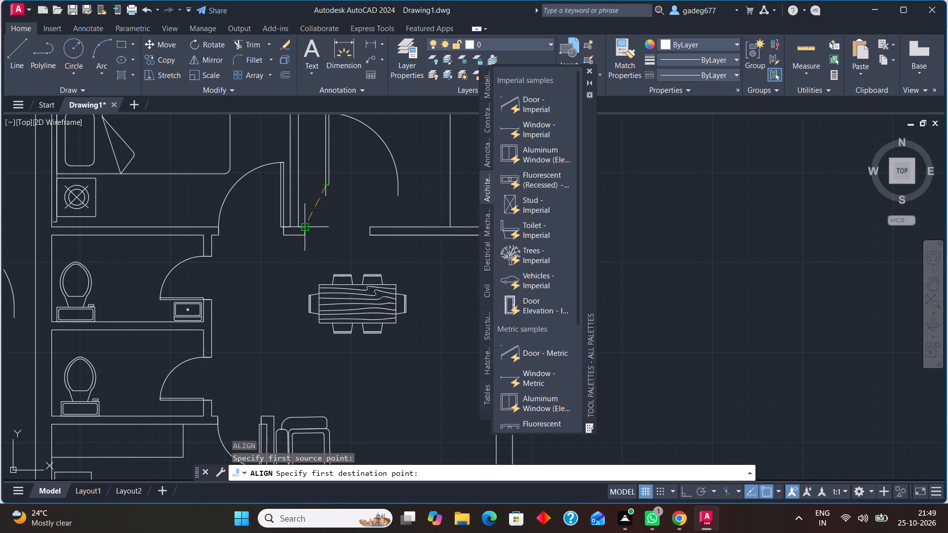
left_click(398, 183)
left_click(368, 224)
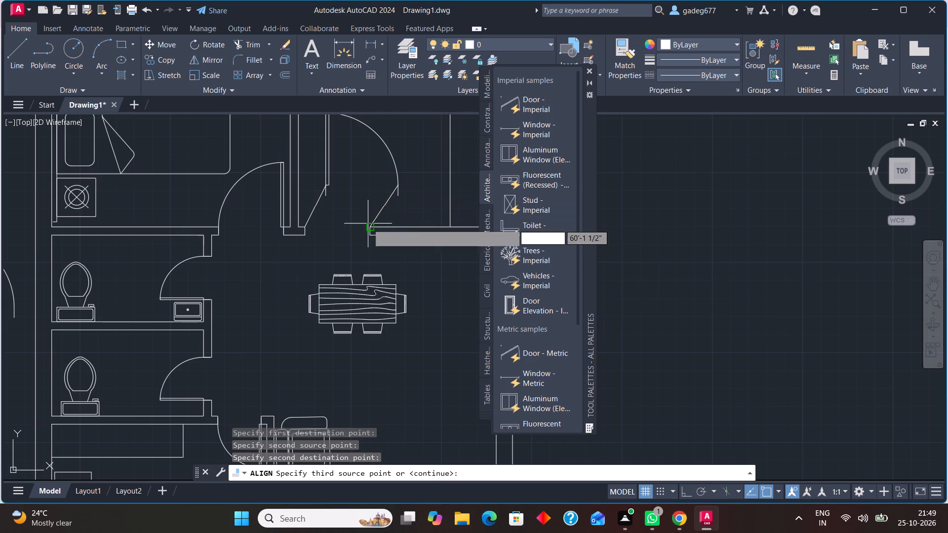
key("Return")
left_click_drag(393, 254, 367, 226)
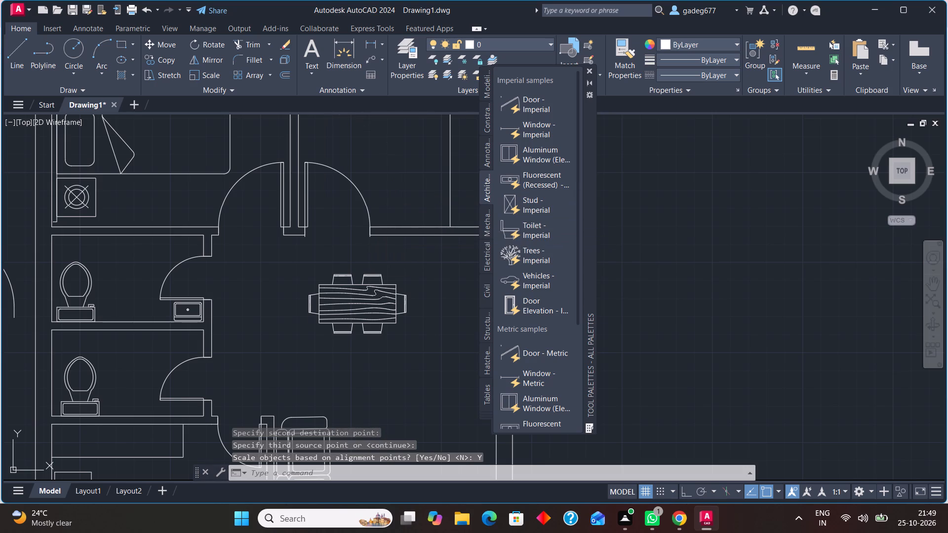
Shorten the kitchen door's jamb lines to match the wall thickness.
left_click(365, 214)
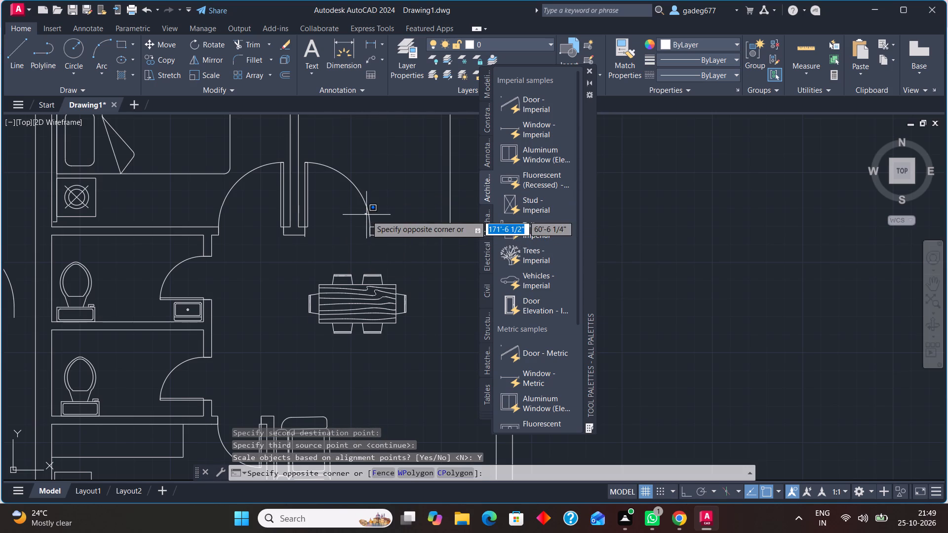
left_click(370, 207)
left_click(366, 206)
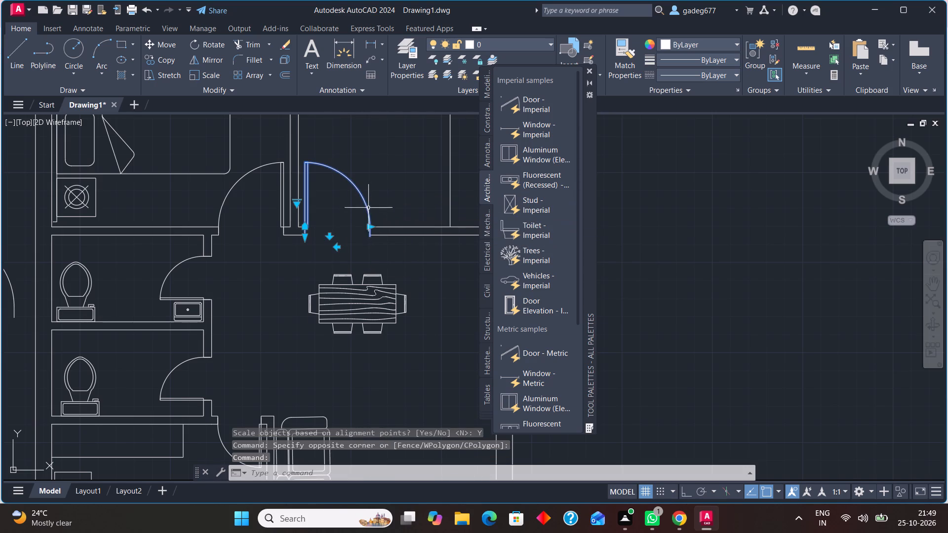
left_click(304, 239)
left_click(307, 220)
scroll(302, 236, "up", 2)
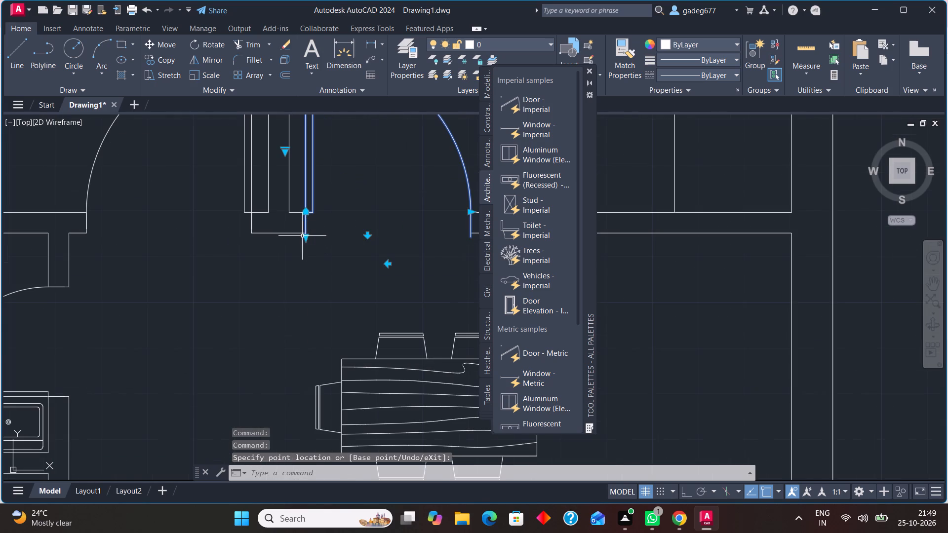
left_click(307, 237)
left_click(308, 223)
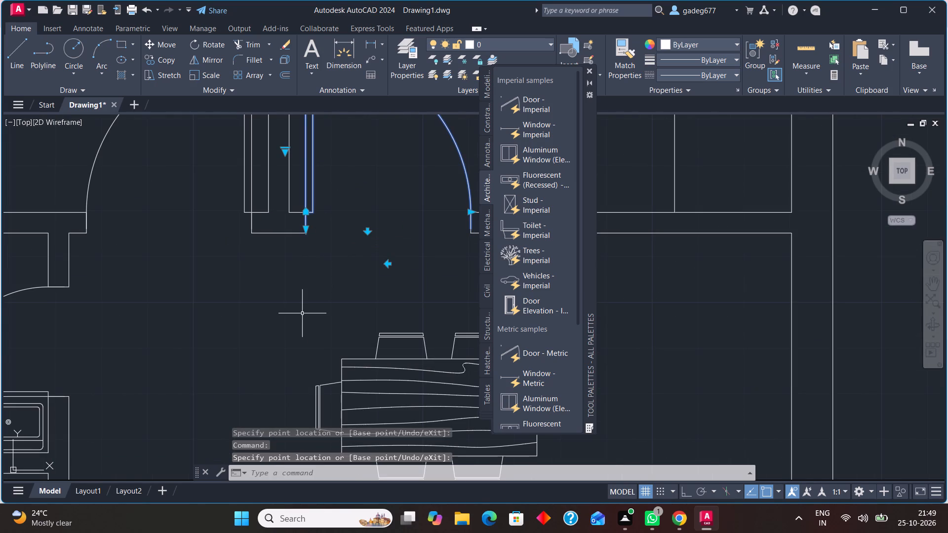
key("Escape")
scroll(303, 314, "down", 5)
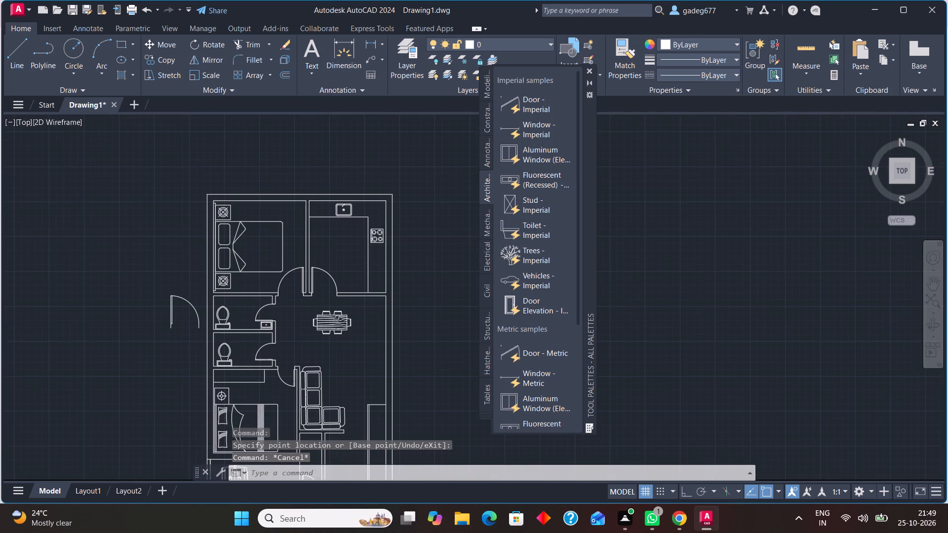
Delete the spare door lying outside the plan beside the bathrooms' outer wall.
scroll(316, 306, "up", 2)
middle_click_drag(316, 302, 251, 221)
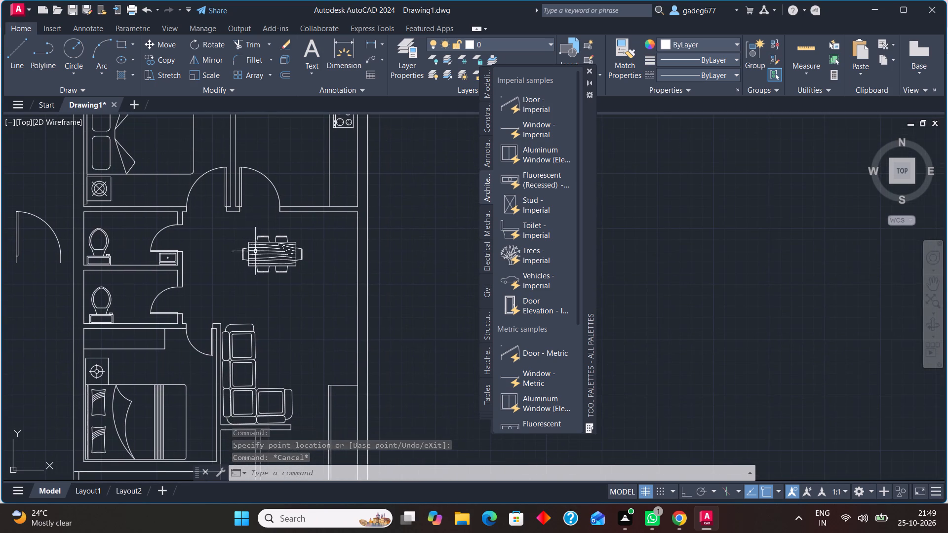
middle_click_drag(284, 345, 269, 190)
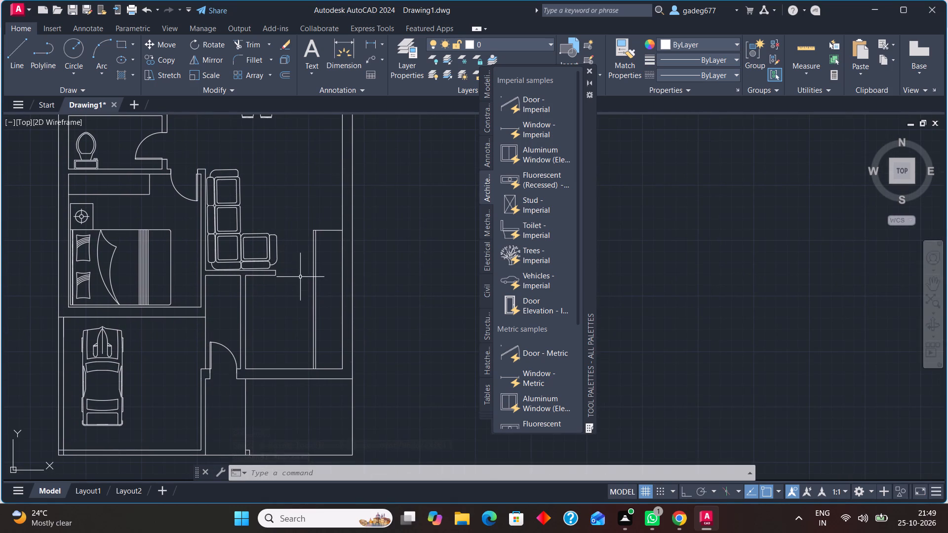
middle_click_drag(301, 278, 311, 341)
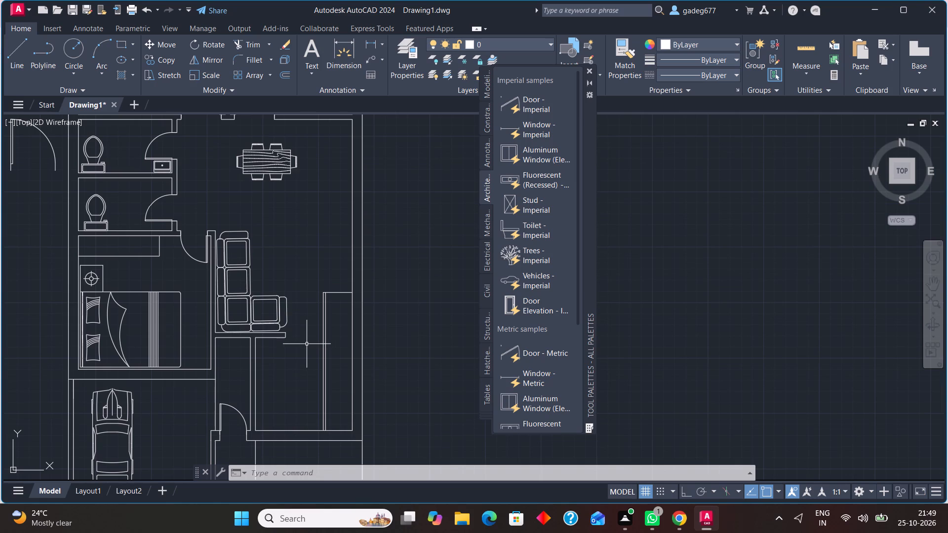
key("Escape")
scroll(228, 363, "down", 1)
middle_click_drag(202, 329, 209, 330)
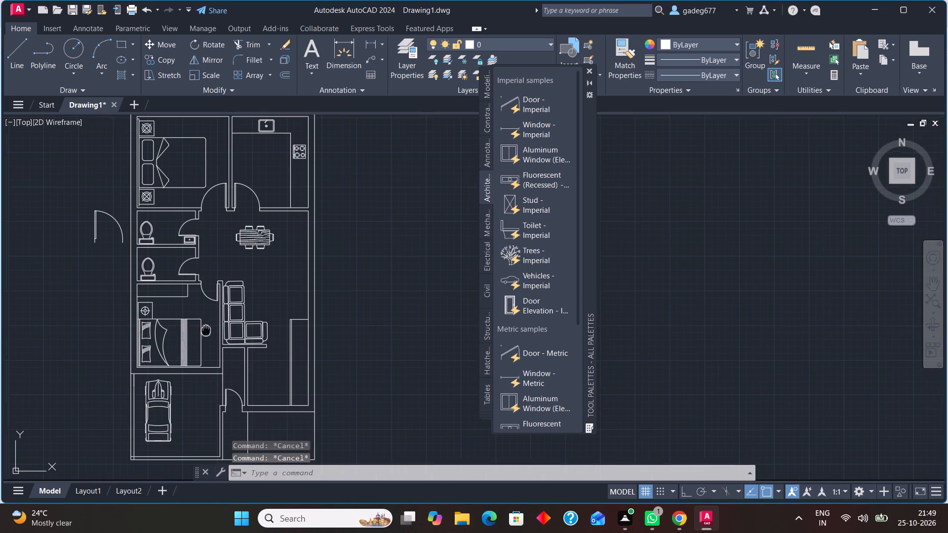
middle_click_drag(209, 330, 273, 347)
left_click(143, 217)
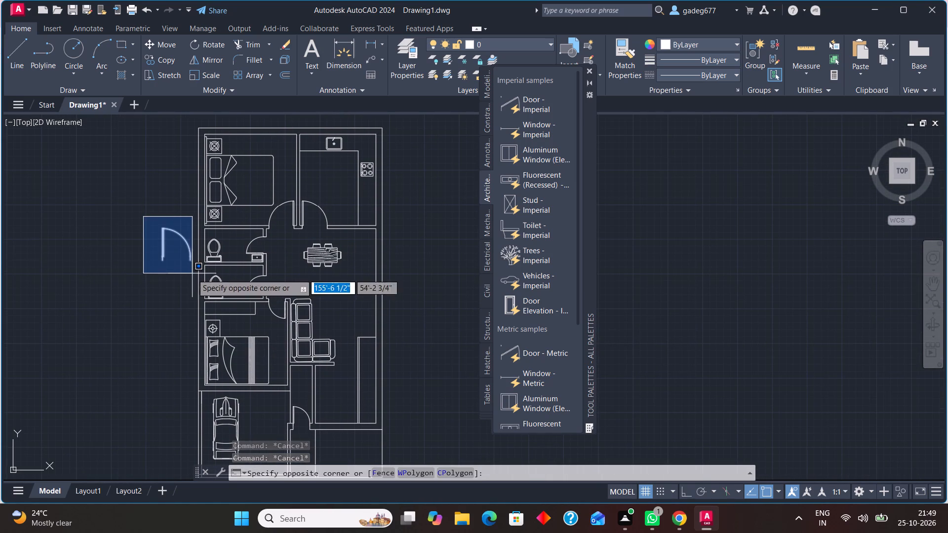
left_click(192, 274)
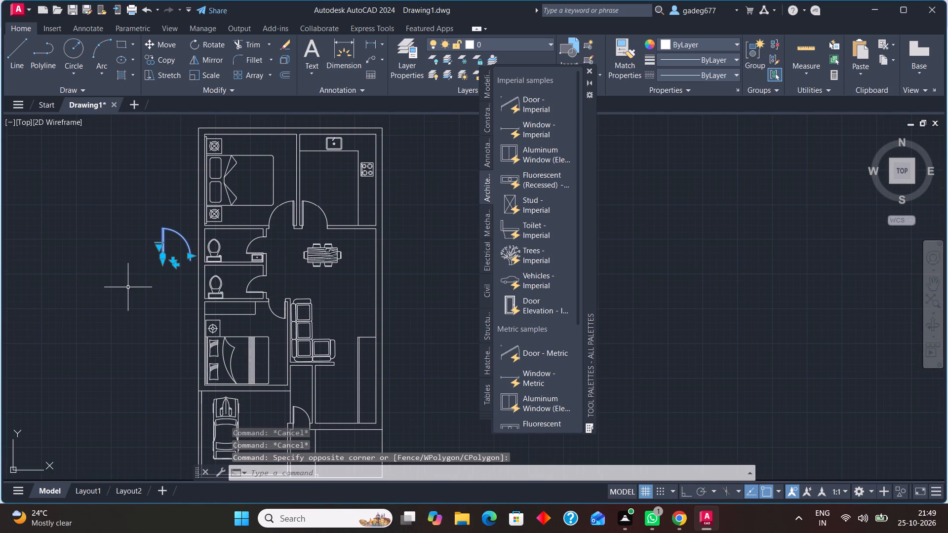
key("Delete")
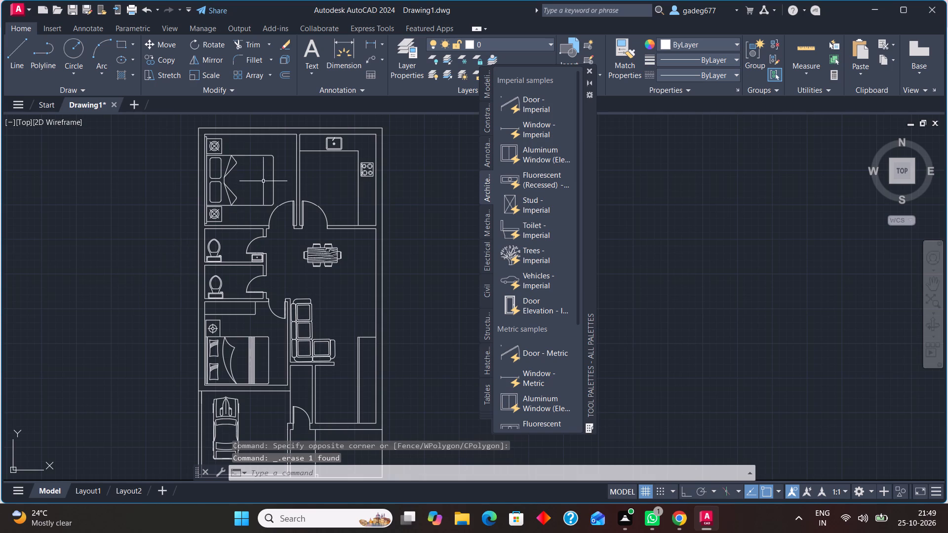
Draw a wardrobe outline about 2'-0 1/2" wide and 5' long in the upper bedroom's upper corner against the kitchen partition.
key("l")
key("Return")
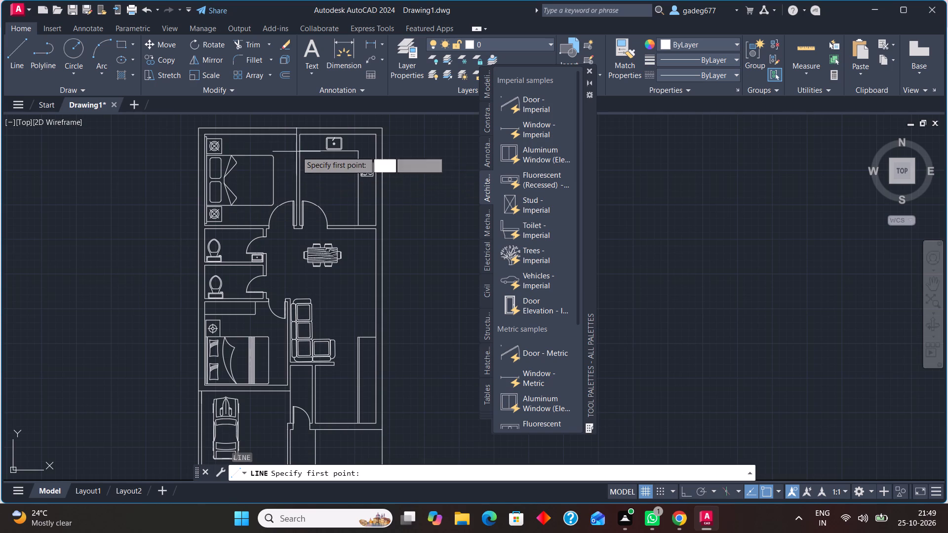
scroll(283, 134, "up", 2)
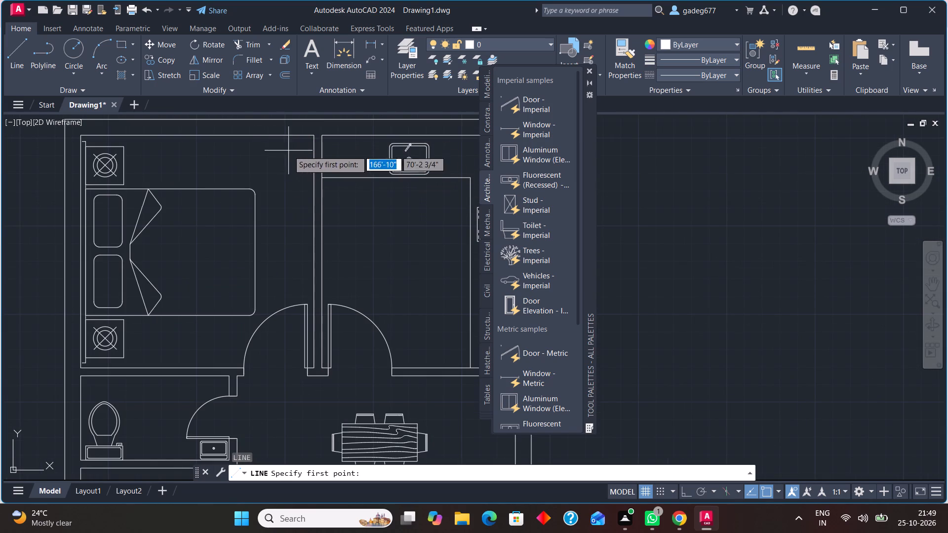
left_click(314, 136)
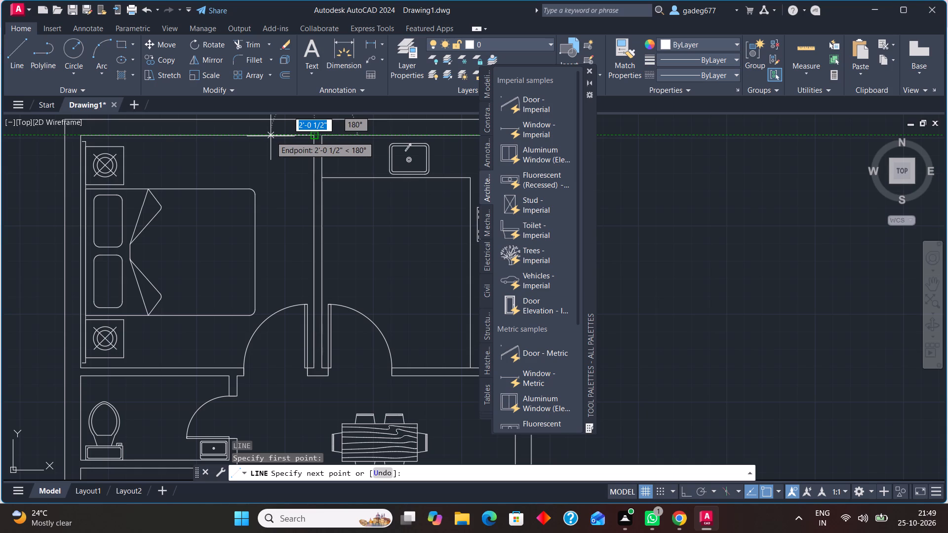
left_click(271, 136)
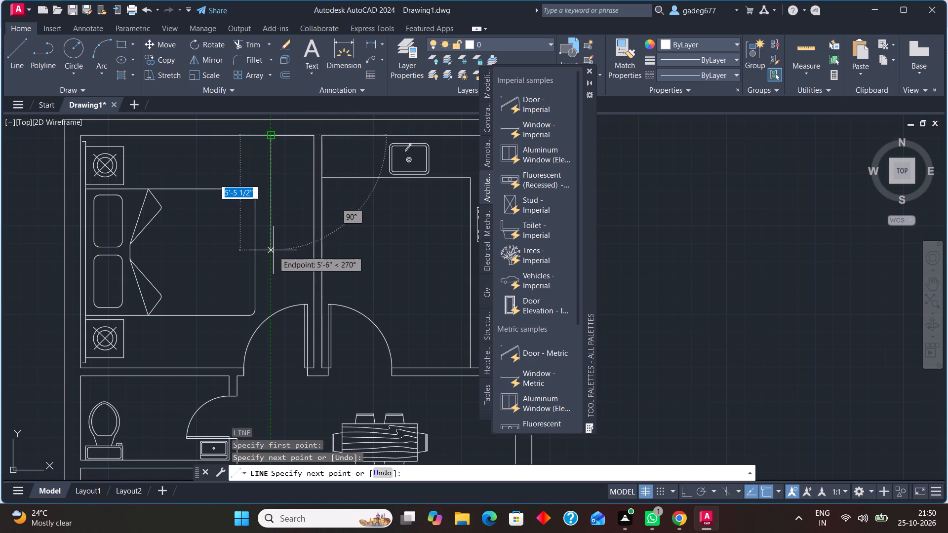
left_click(273, 242)
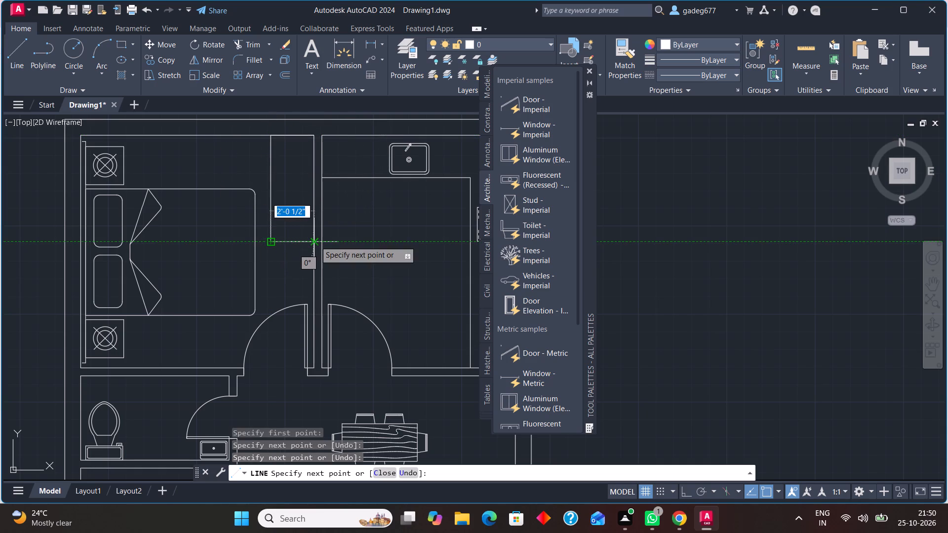
left_click(315, 241)
key("grave")
key("Escape")
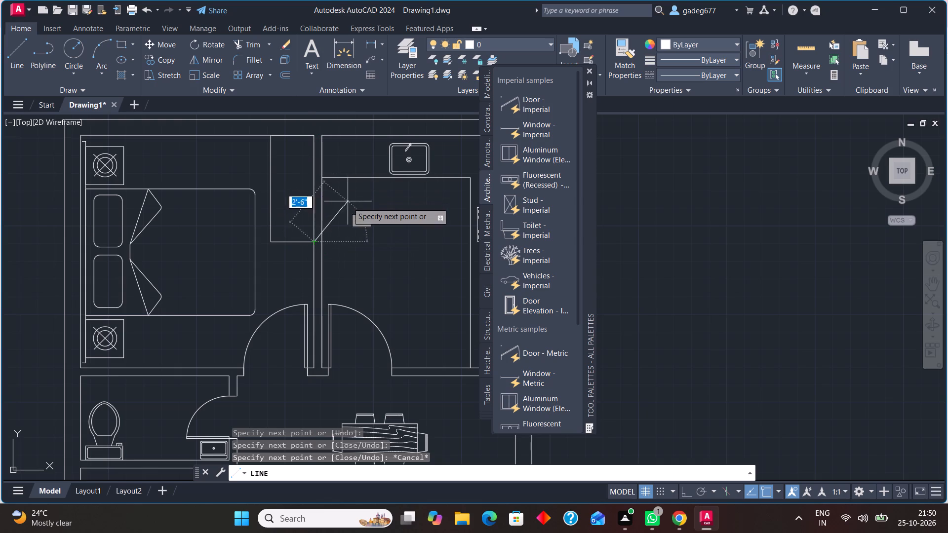
key("Escape")
scroll(359, 250, "down", 1)
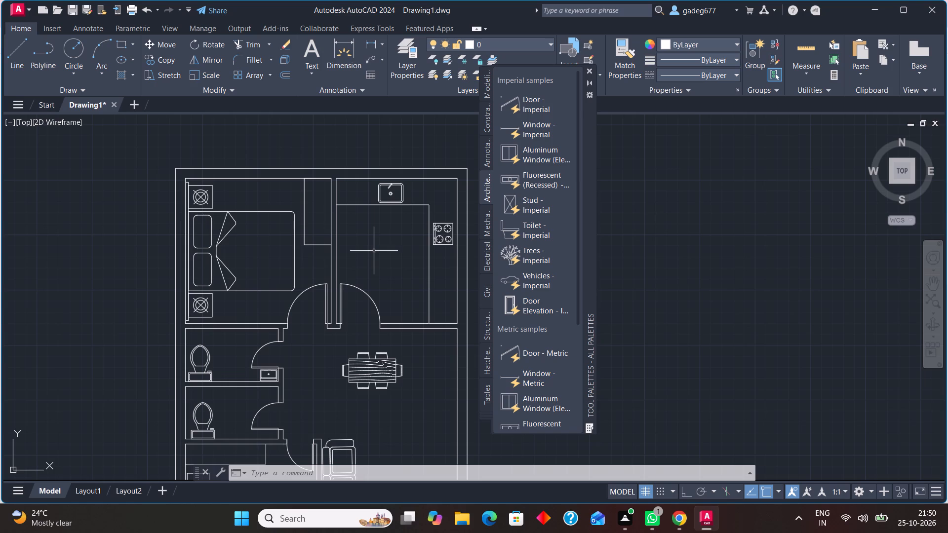
Draw a vertical line about 3' long across the upper bedroom's top outer wall, between the bed and the wardrobe.
key("l")
key("Return")
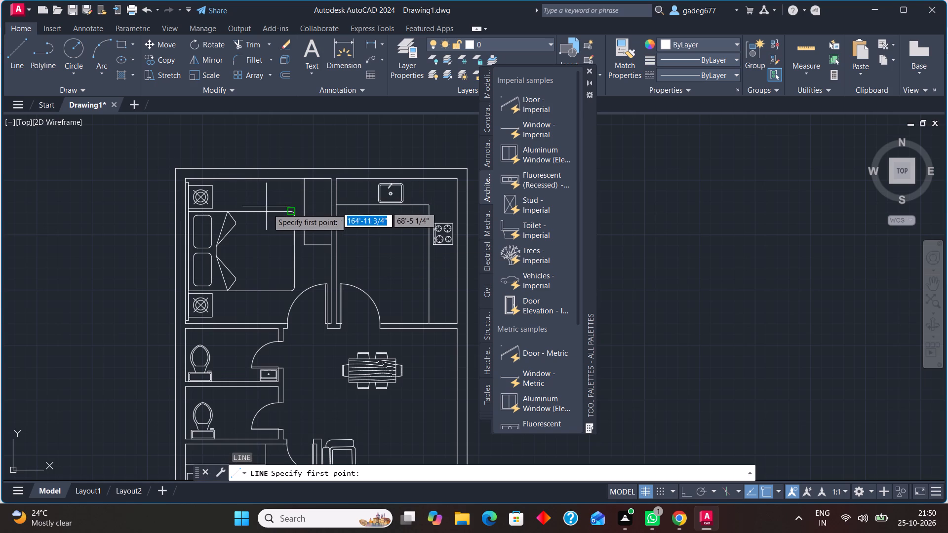
left_click(292, 188)
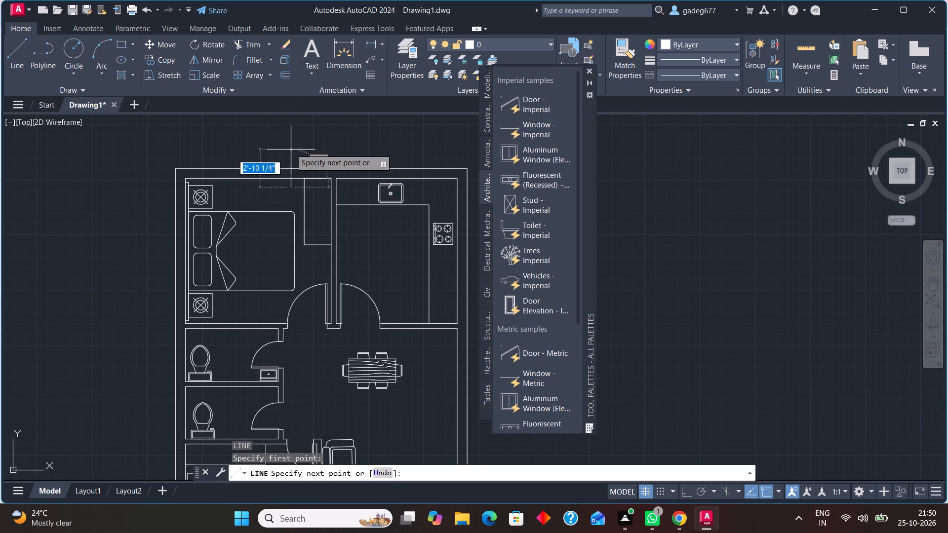
left_click(291, 147)
key("space")
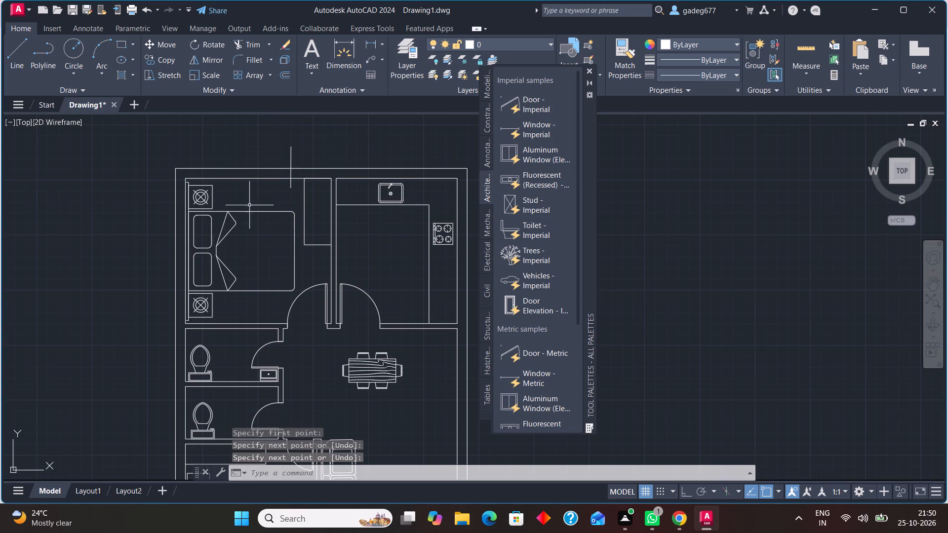
With Ortho on, draw a horizontal line about 2'-5" long across the left outer wall at each of the two bathrooms.
key("space")
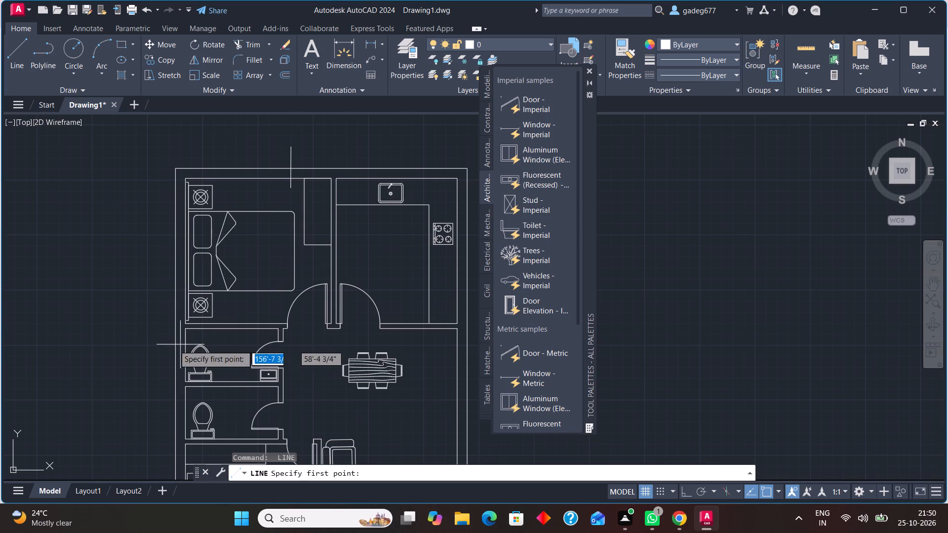
left_click(194, 339)
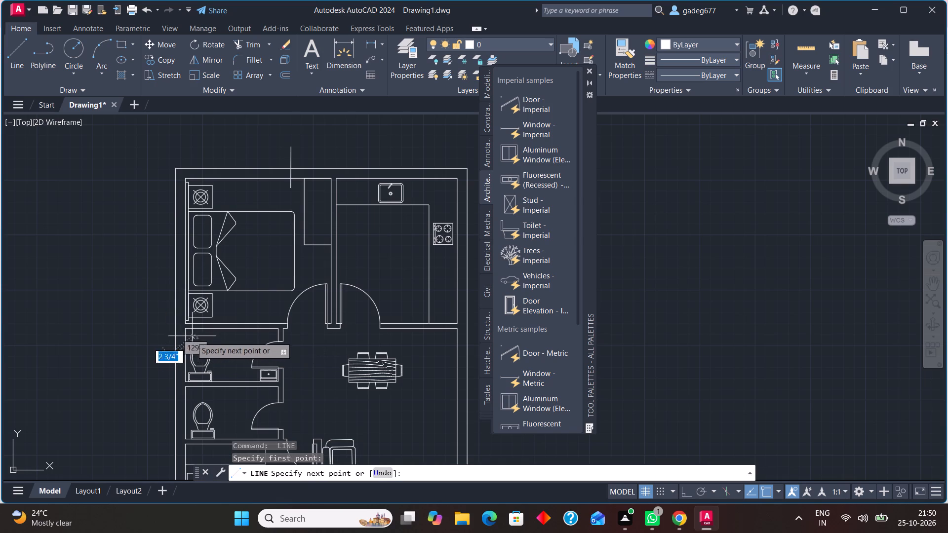
key("F8")
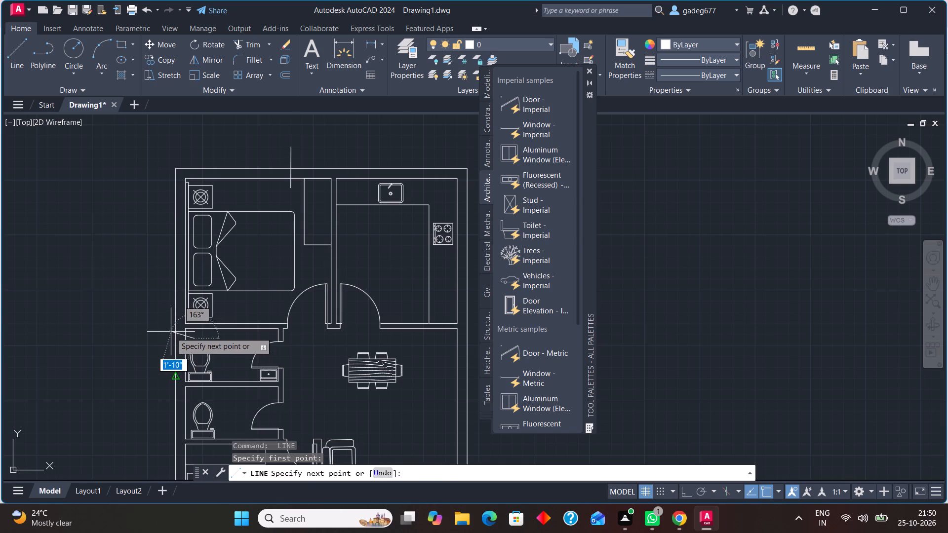
left_click(160, 334)
key("space")
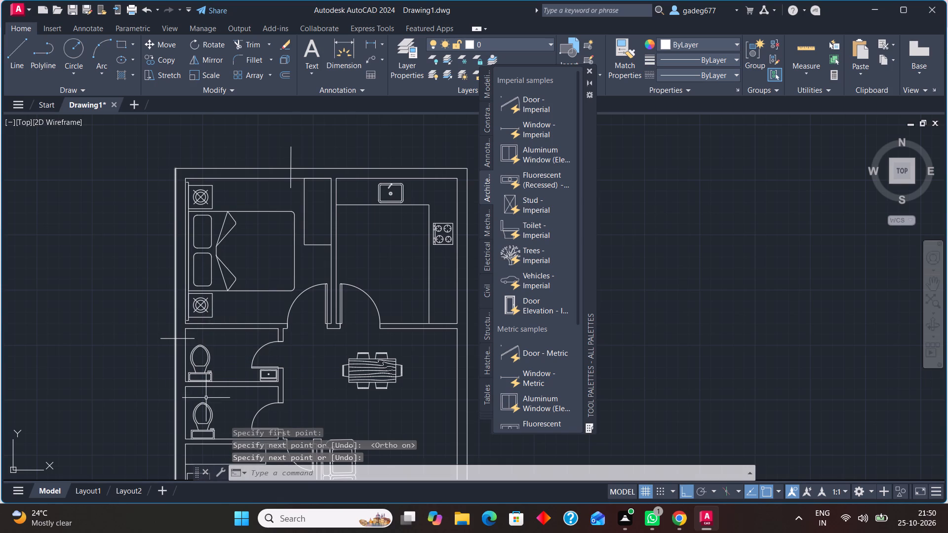
key("space")
left_click(195, 396)
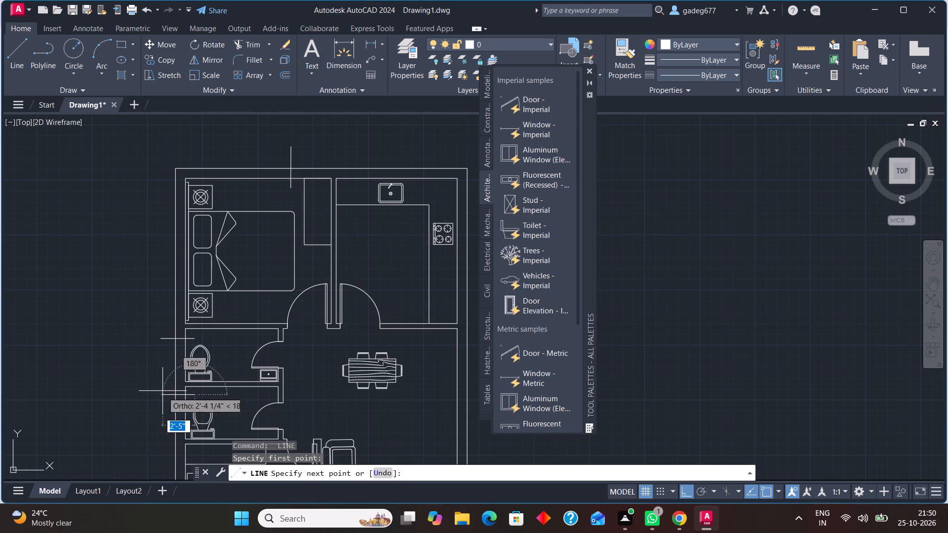
left_click(162, 392)
key("space")
Draw a short vertical line across the wall between the lower bedroom and the garage, near the bed's lower right corner.
middle_click_drag(140, 384, 118, 263)
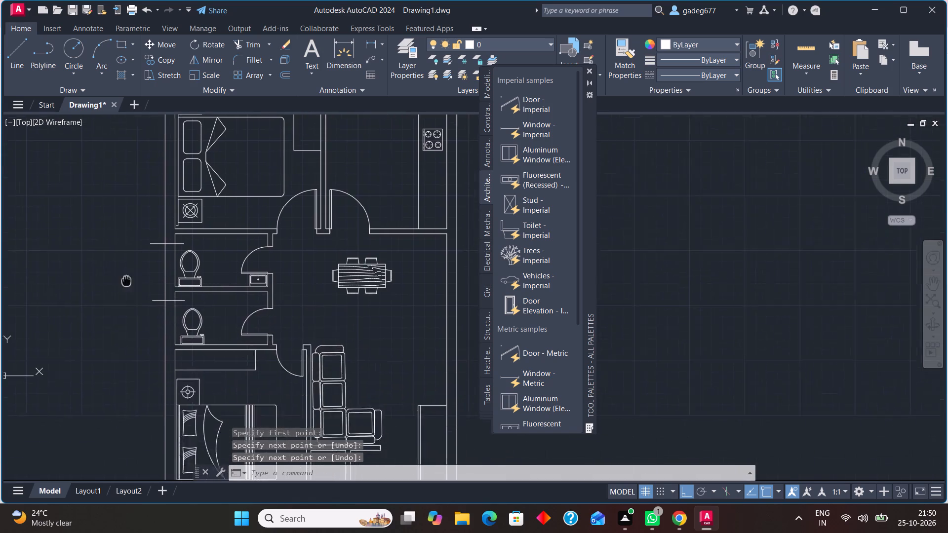
middle_click_drag(118, 263, 106, 220)
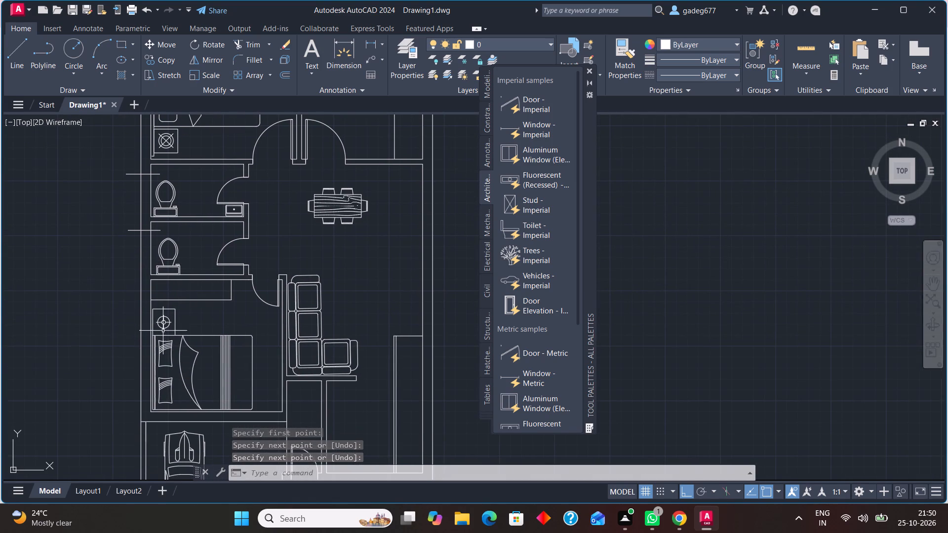
key("space")
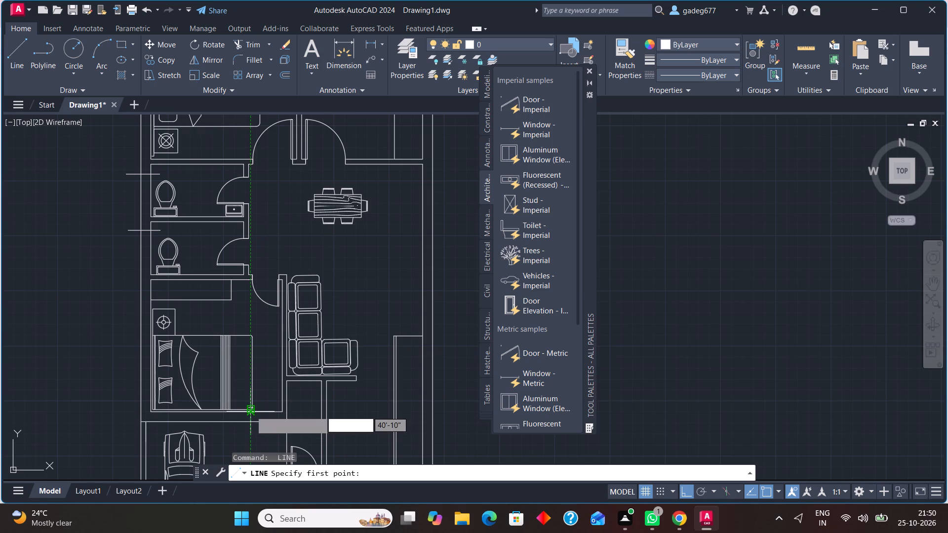
scroll(251, 413, "up", 2)
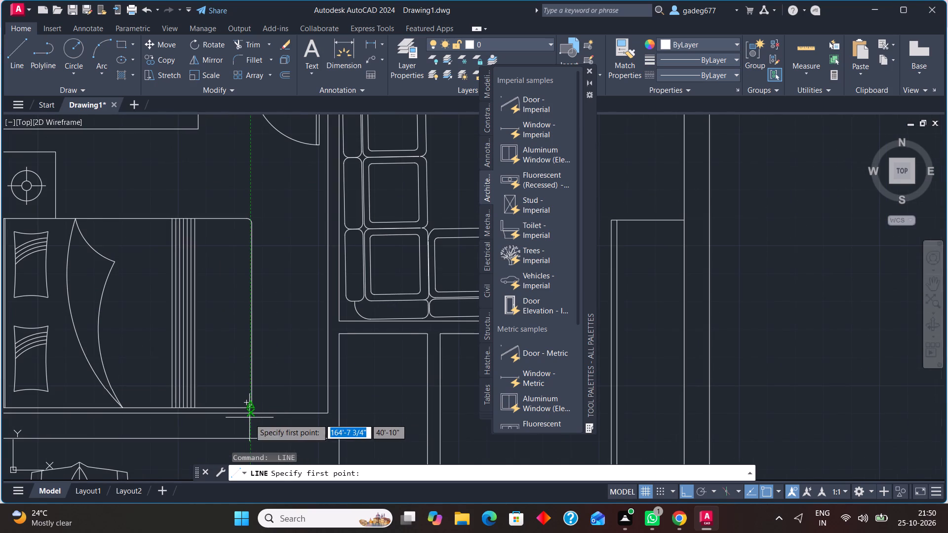
left_click(249, 415)
middle_click_drag(250, 439, 250, 436)
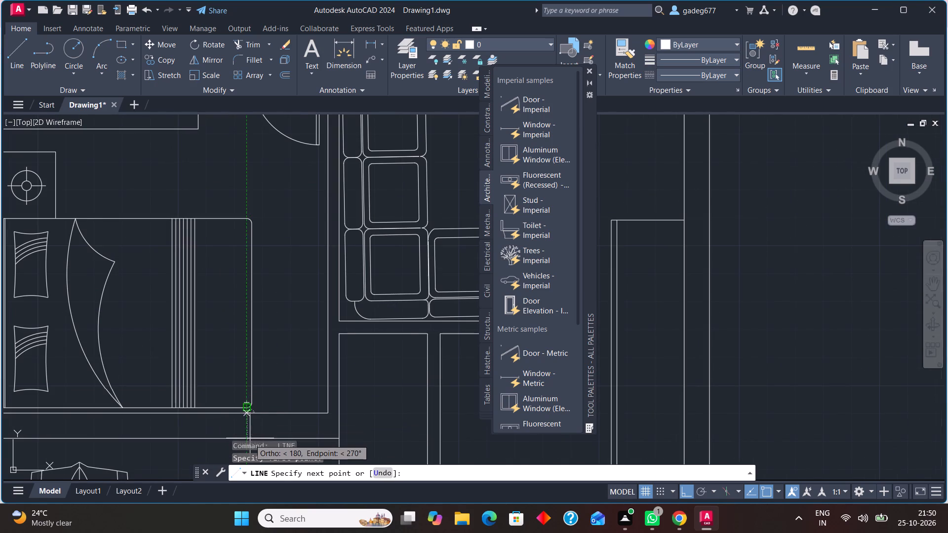
middle_click_drag(250, 436, 246, 353)
left_click(243, 375)
key("space")
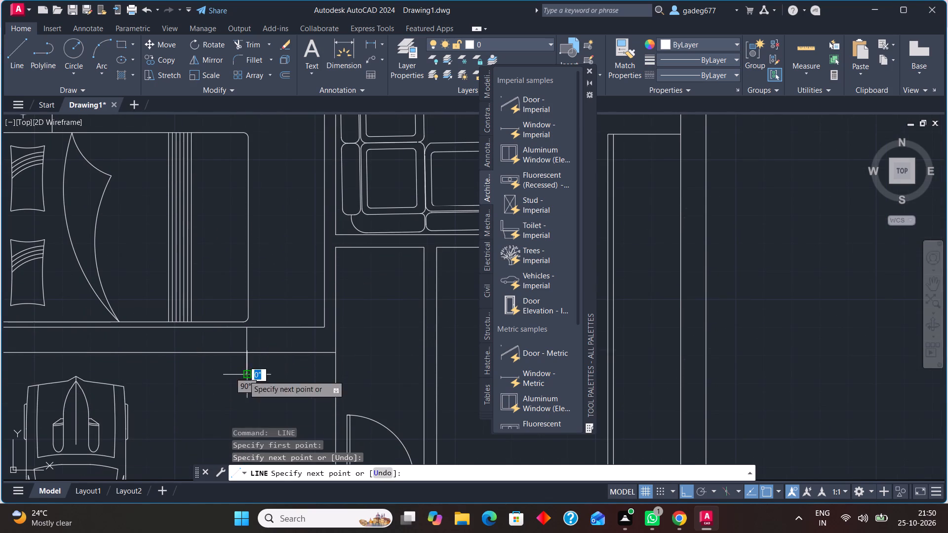
scroll(192, 361, "down", 2)
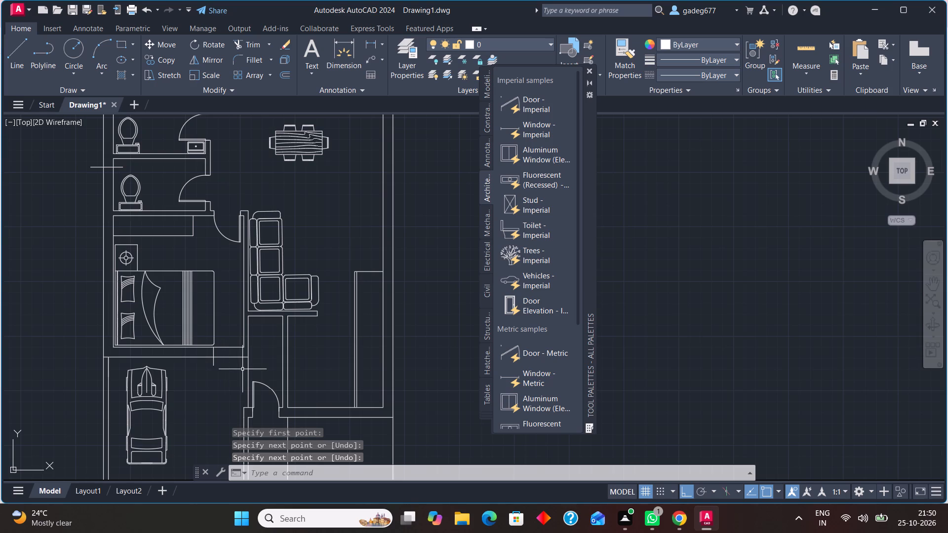
Draw a short horizontal line across the wall right of the lower entrance door, just above the doorway.
key("space")
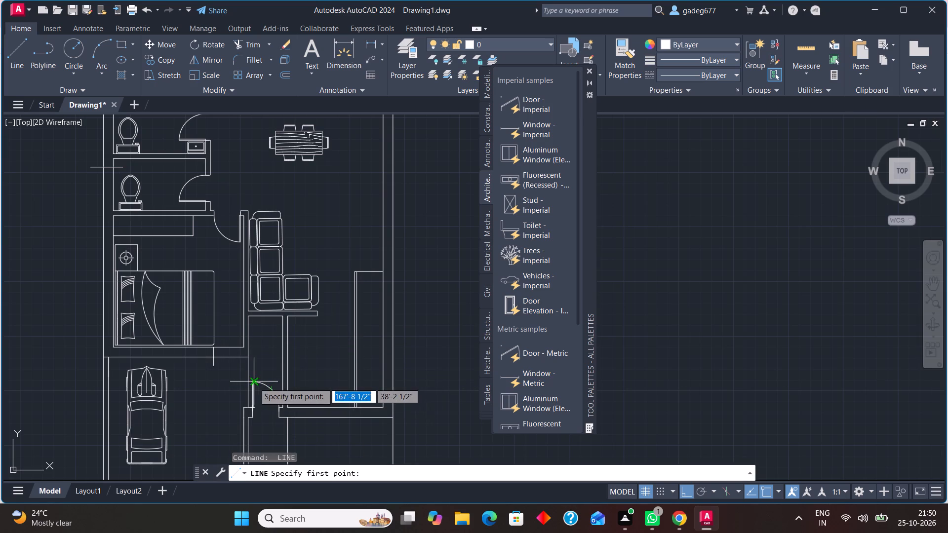
left_click(275, 381)
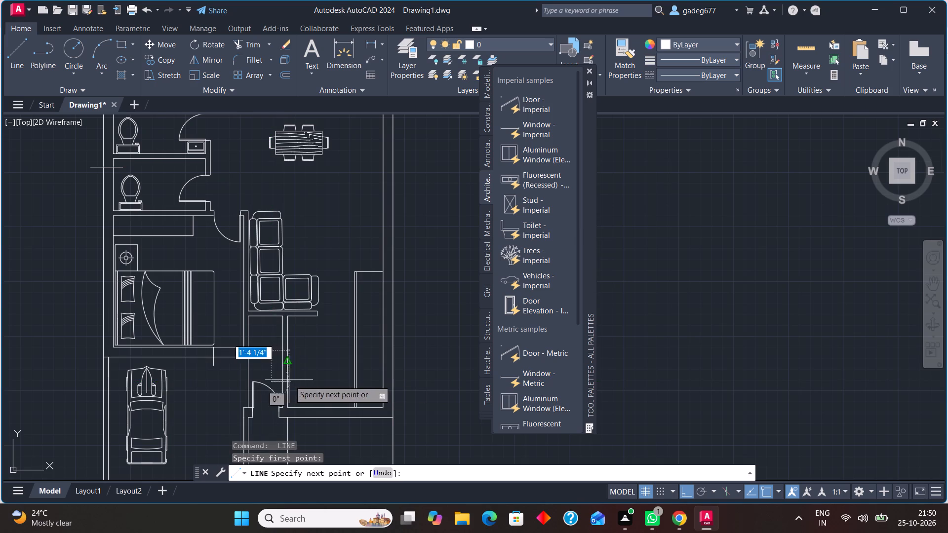
left_click(298, 381)
key("space")
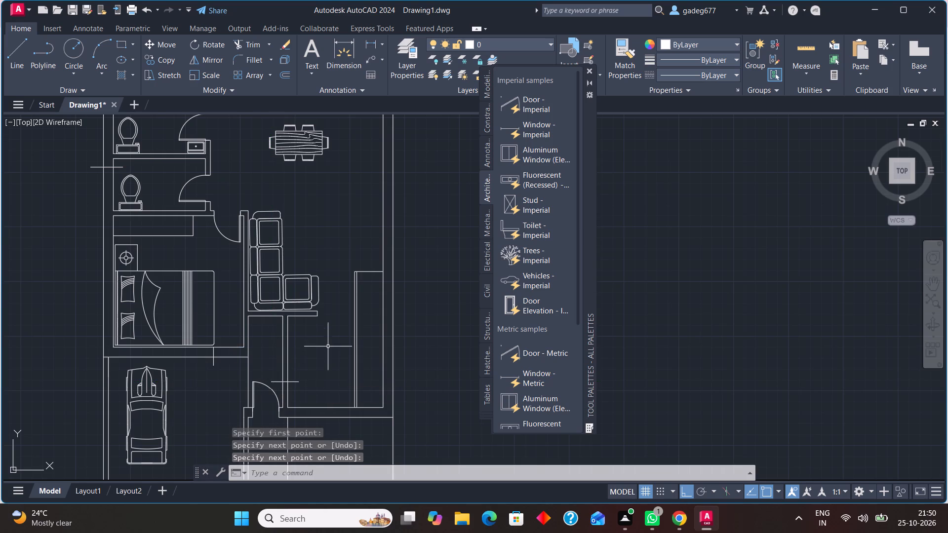
Draw a short horizontal line across the right outer wall beside the dining table.
key("space")
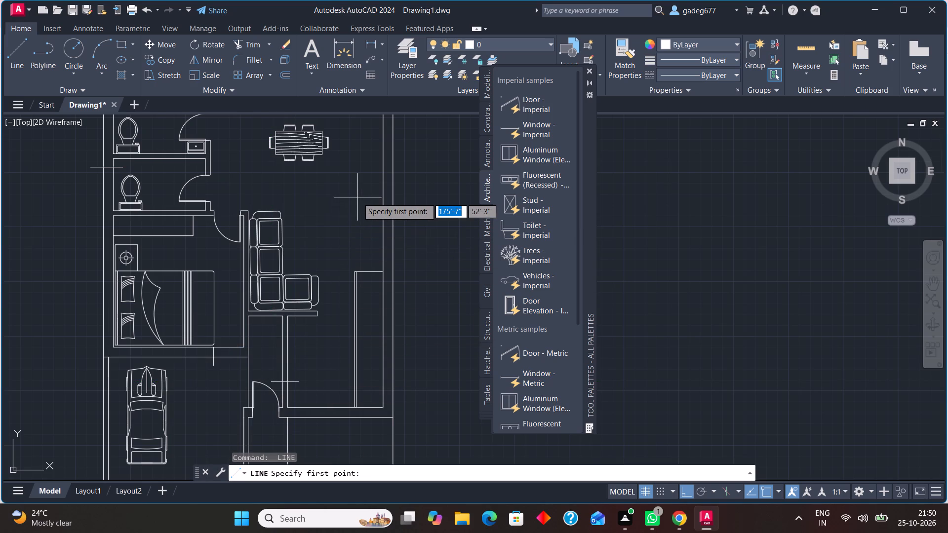
middle_click_drag(352, 190, 281, 298)
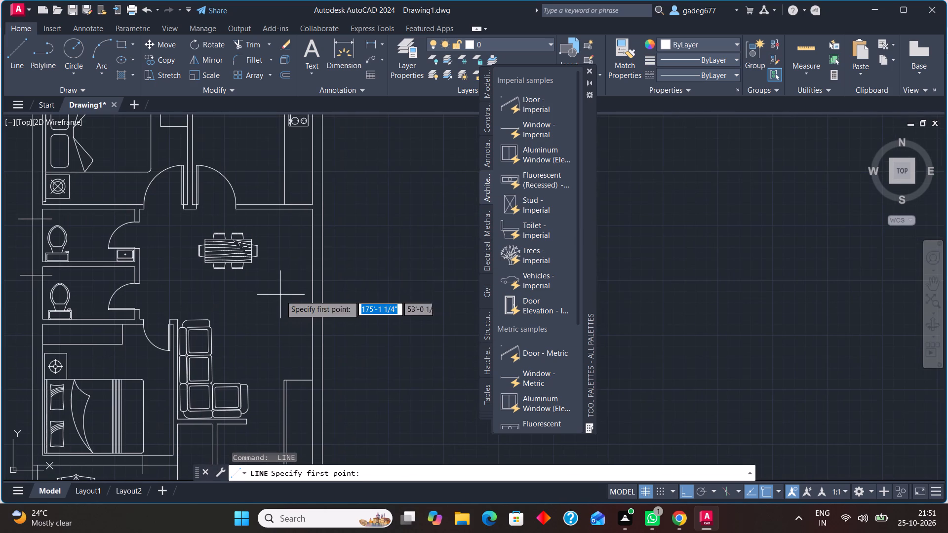
left_click(296, 255)
left_click(342, 254)
key("space")
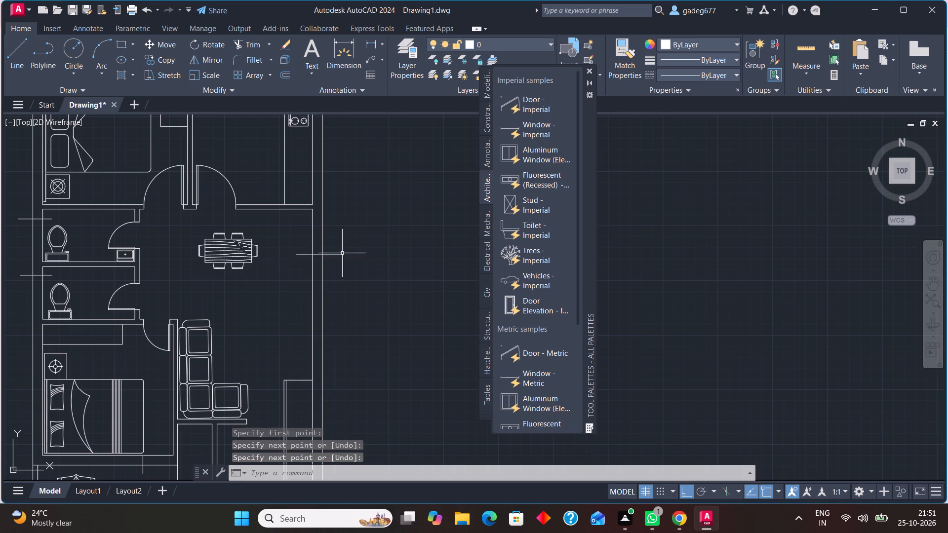
Draw a short vertical line across the top outer wall above the kitchen, just beside the sink.
middle_click_drag(352, 290, 304, 399)
middle_click_drag(304, 286, 306, 293)
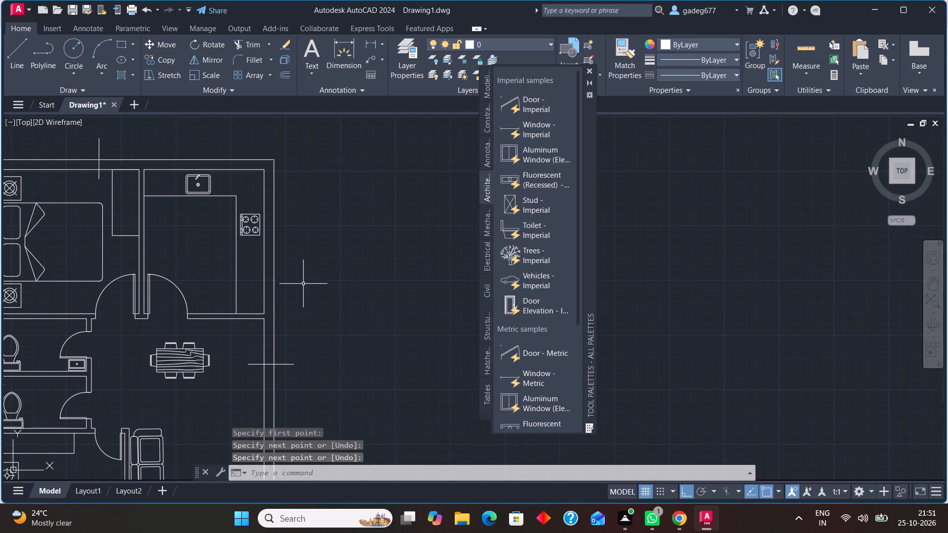
middle_click_drag(306, 293, 344, 364)
key("space")
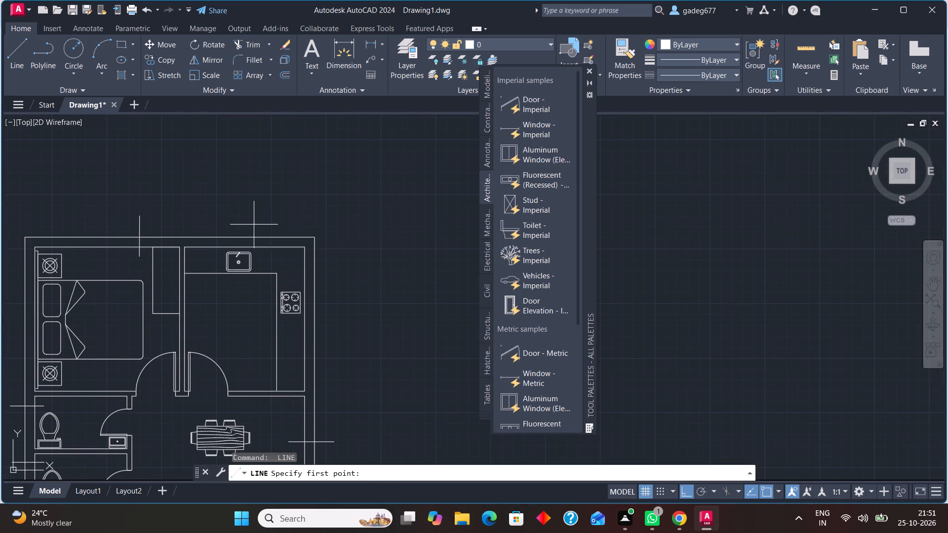
left_click(254, 225)
left_click(262, 259)
key("space")
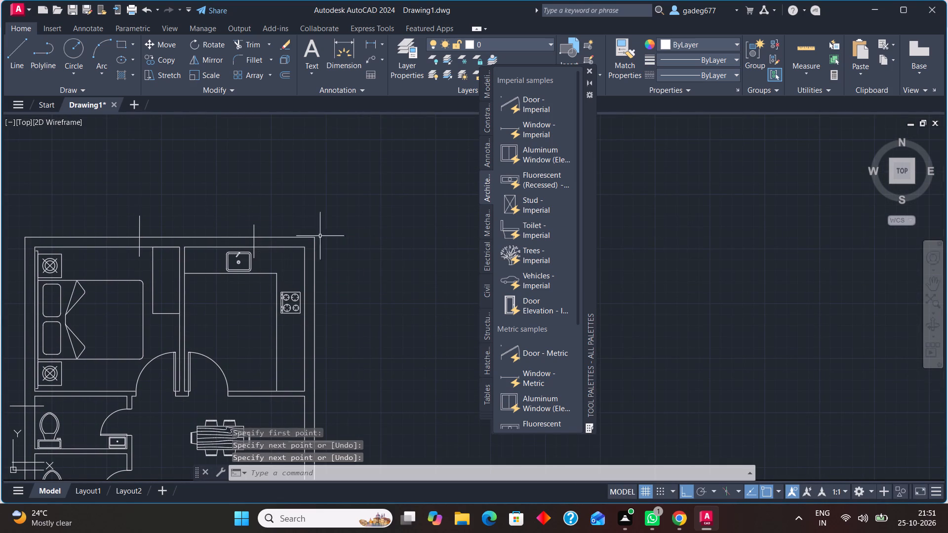
Offset the marker line beside the dining table 3' downward along the outer wall.
middle_click_drag(358, 289, 392, 205)
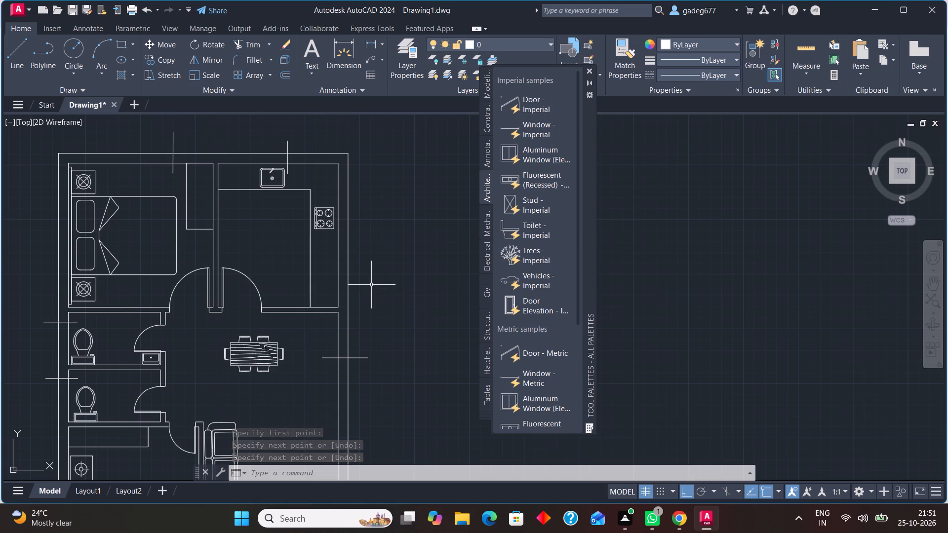
middle_click_drag(381, 379, 348, 256)
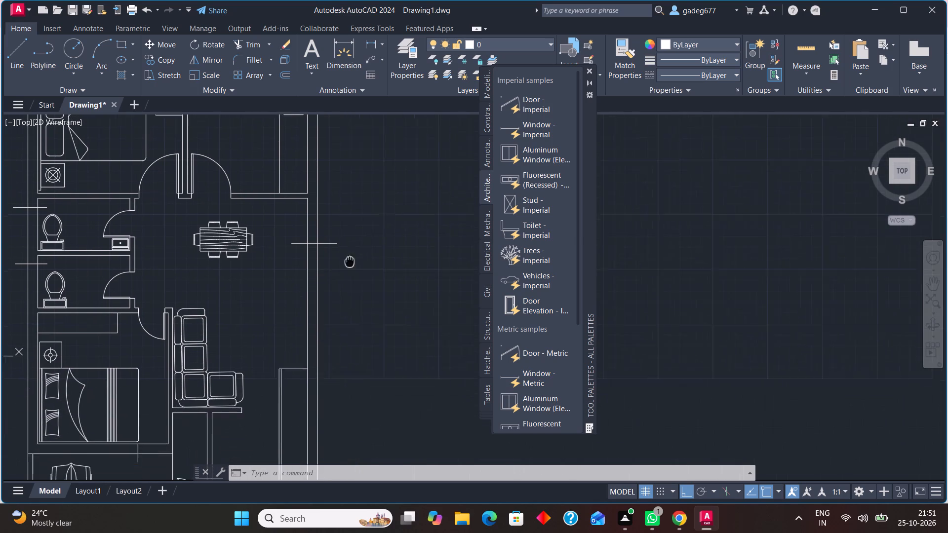
middle_click_drag(348, 256, 348, 254)
middle_click_drag(348, 254, 360, 425)
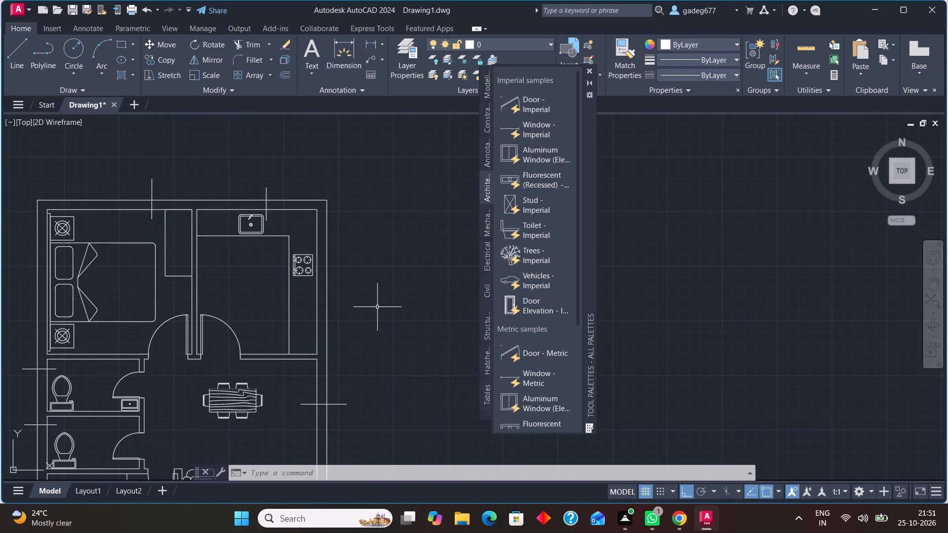
type("off")
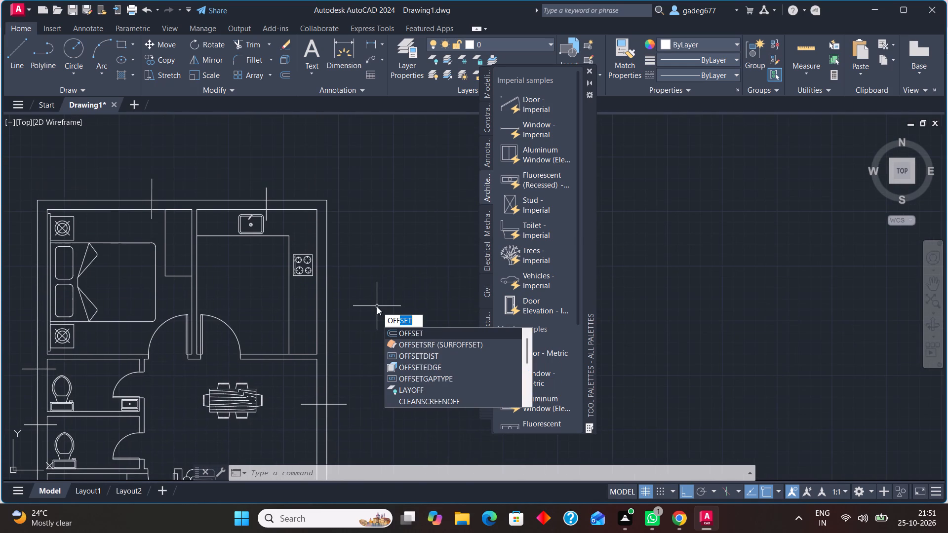
key("Return")
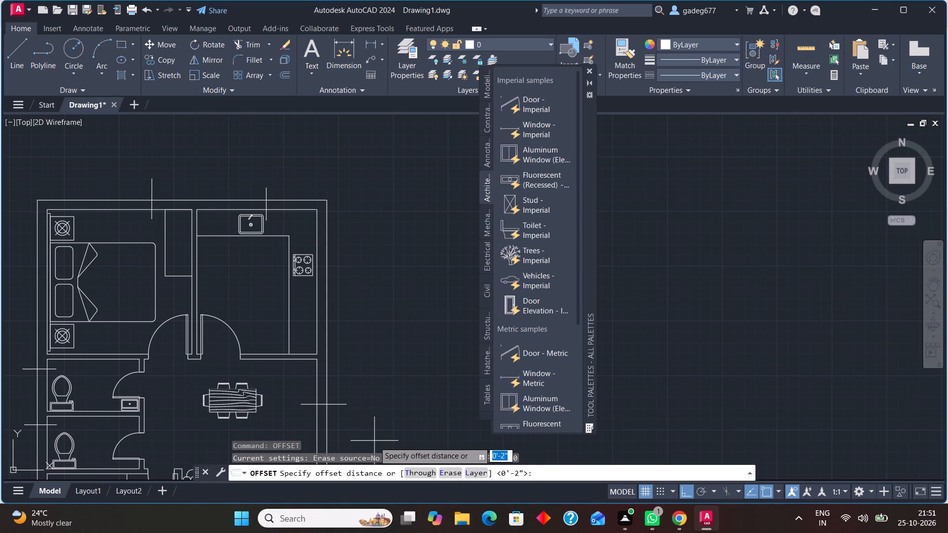
type("3'")
key("Return")
scroll(377, 391, "up", 1)
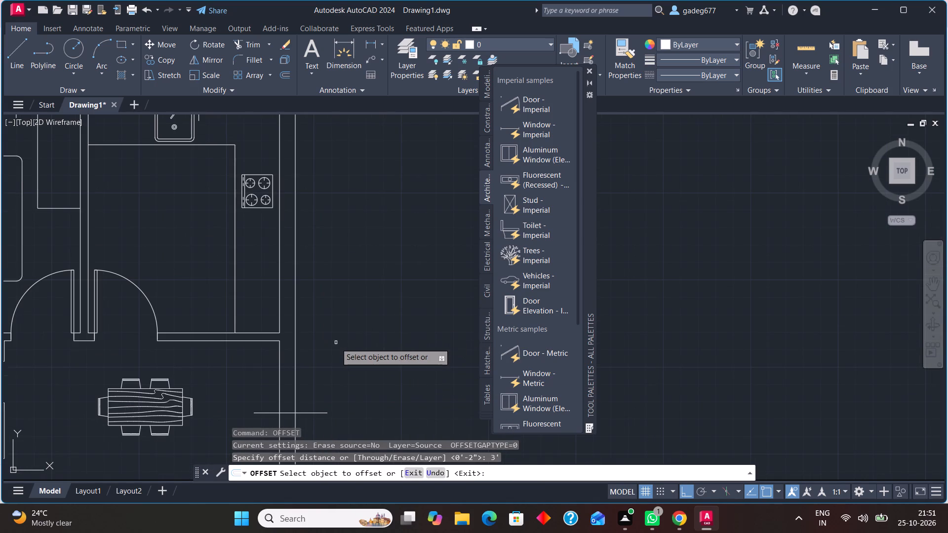
scroll(336, 344, "down", 1)
middle_click_drag(342, 347, 335, 168)
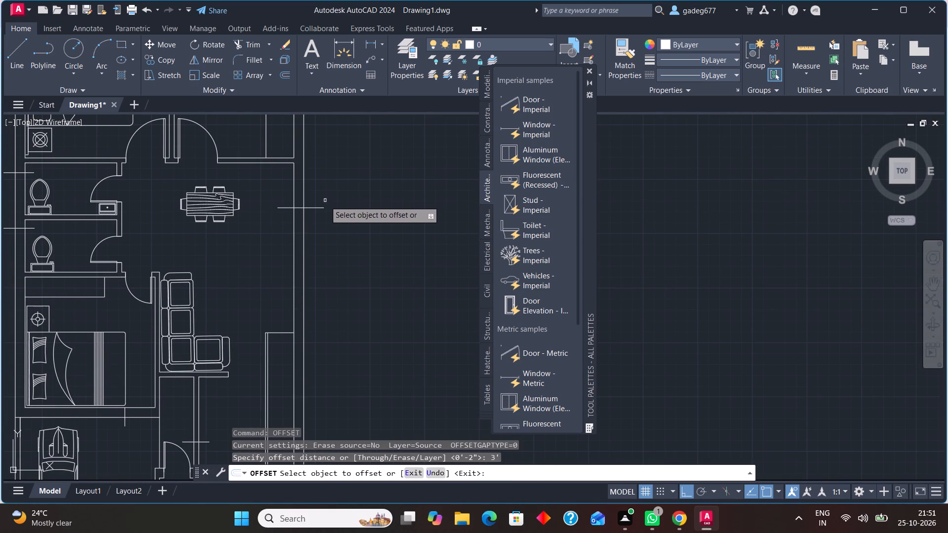
left_click(322, 208)
left_click(320, 252)
Offset the entrance-side marker line 3' upward and the bedroom–garage wall marker line 3' to the left.
middle_click_drag(318, 300, 317, 289)
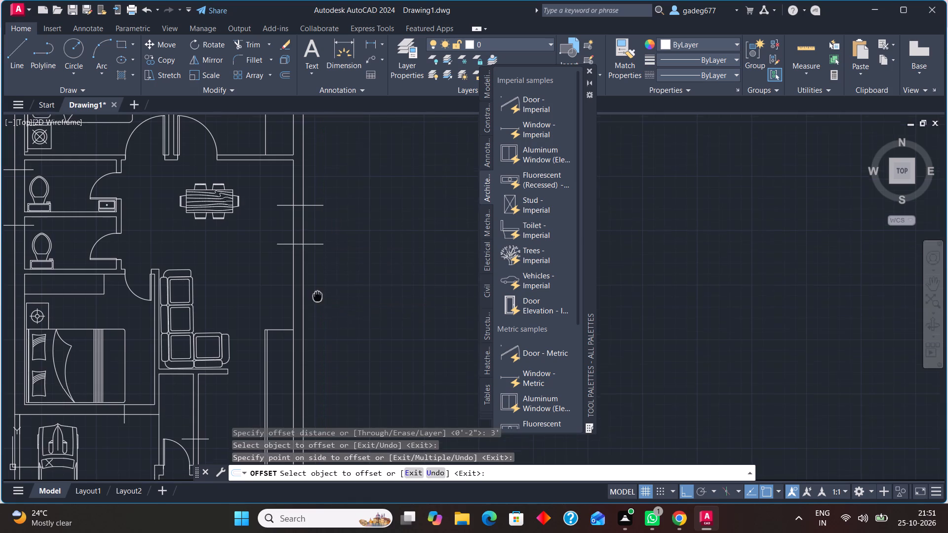
middle_click_drag(317, 289, 336, 165)
left_click(223, 309)
left_click(228, 281)
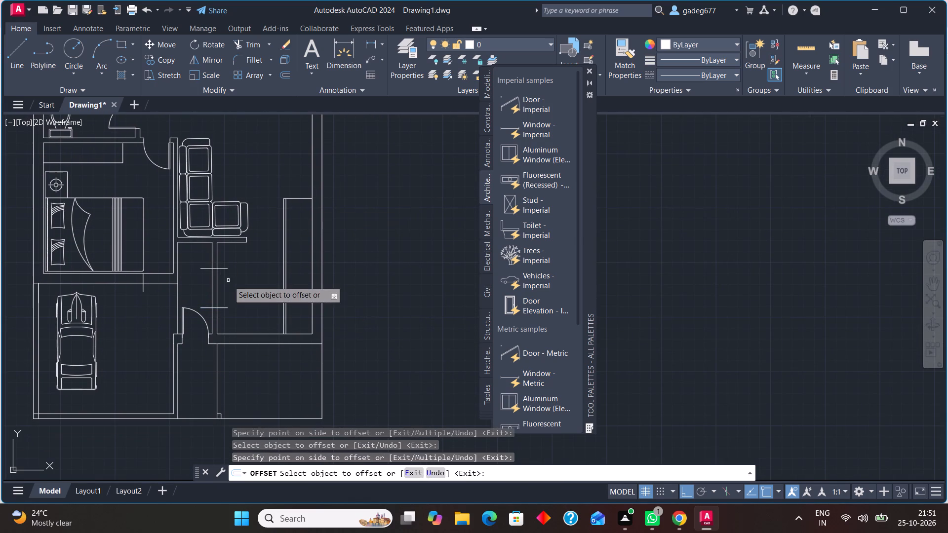
left_click(144, 290)
left_click(94, 298)
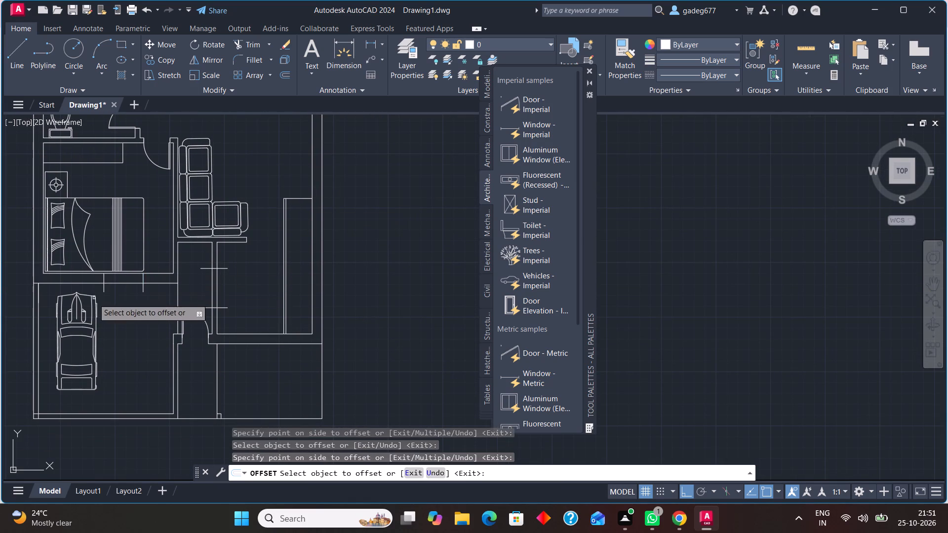
Offset the upper bedroom's and the kitchen's marker lines on the top outer wall 3' to the left.
middle_click_drag(58, 291, 194, 434)
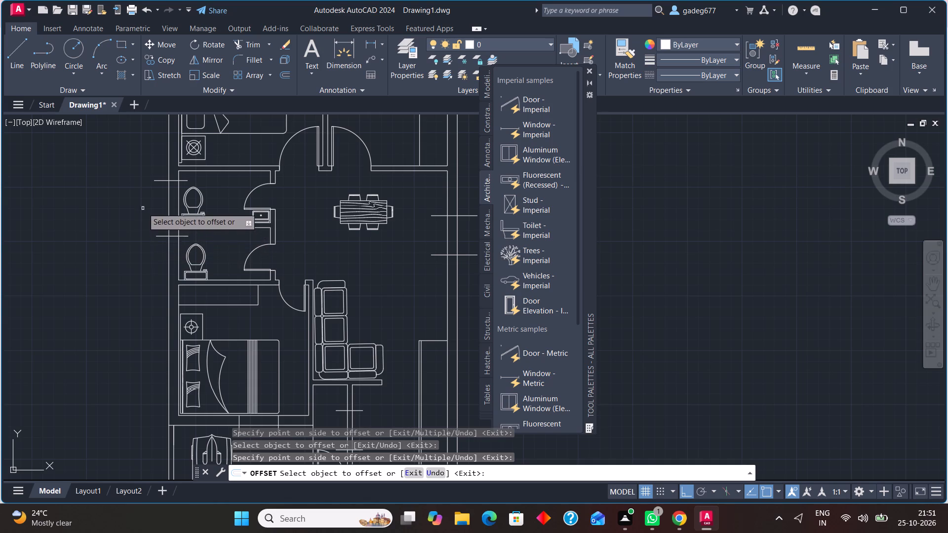
middle_click_drag(143, 208, 12, 393)
left_click(153, 176)
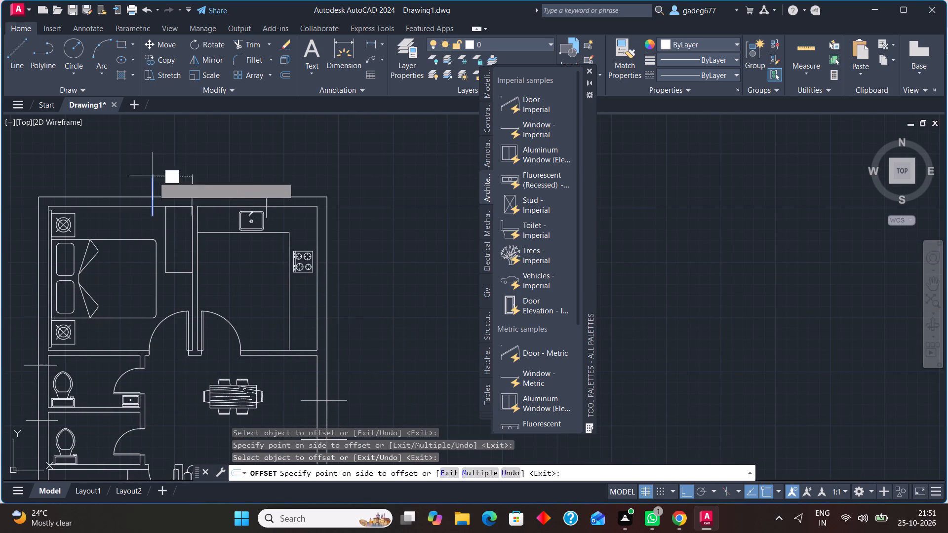
left_click(112, 168)
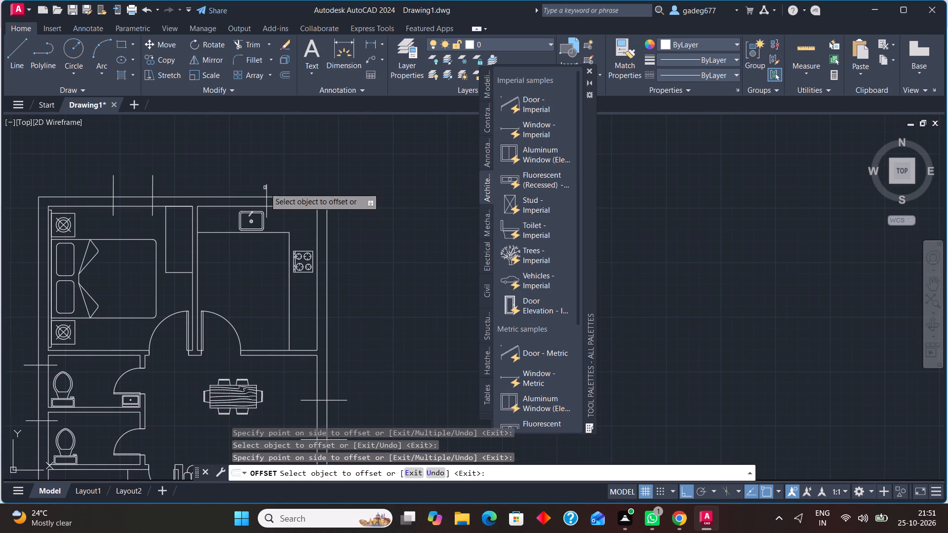
left_click(268, 188)
left_click(222, 183)
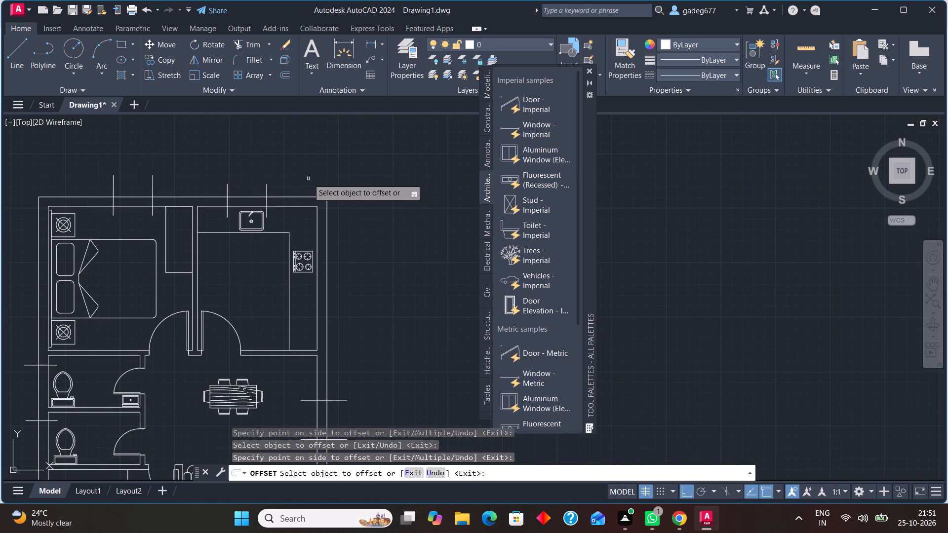
Offset the marker line at each of the two bathrooms 2' downward along the left outer wall.
middle_click_drag(372, 341, 357, 197)
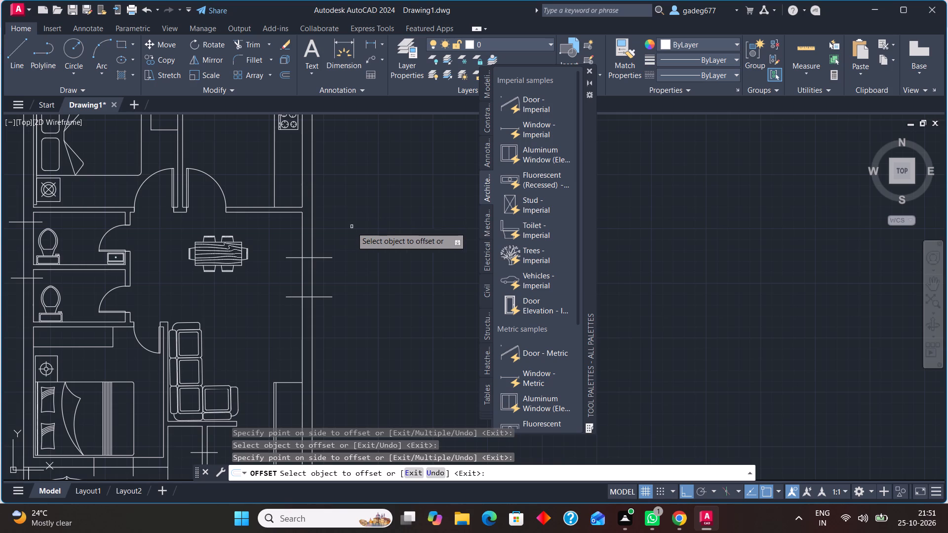
left_click(13, 221)
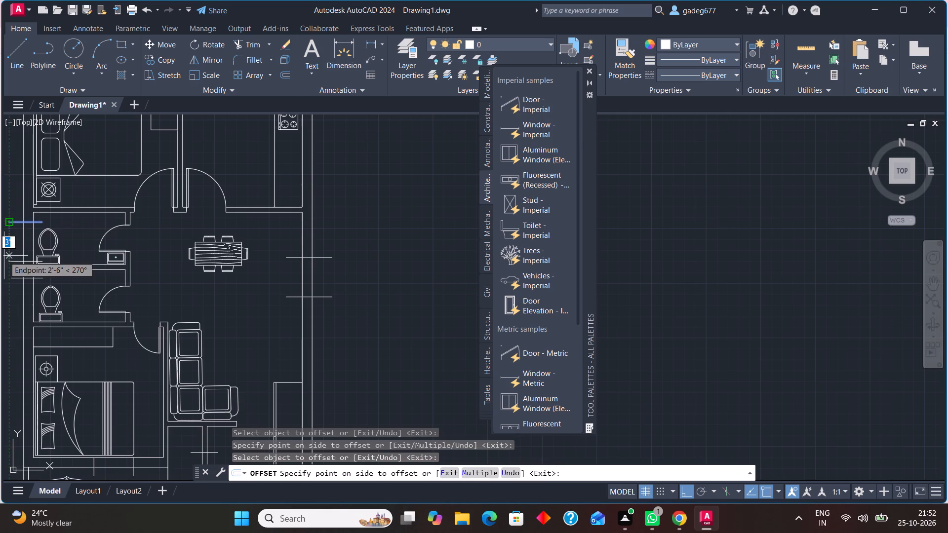
key("2")
key("apostrophe")
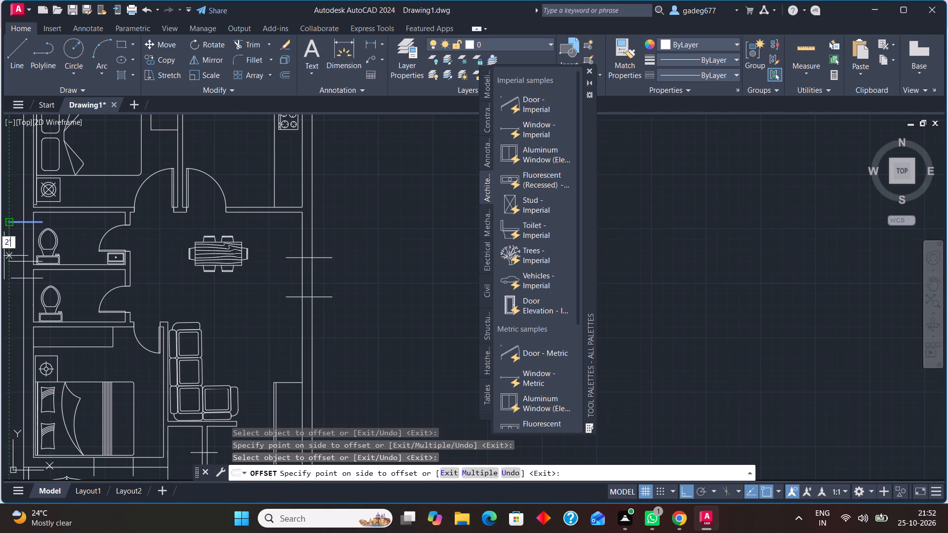
key("Return")
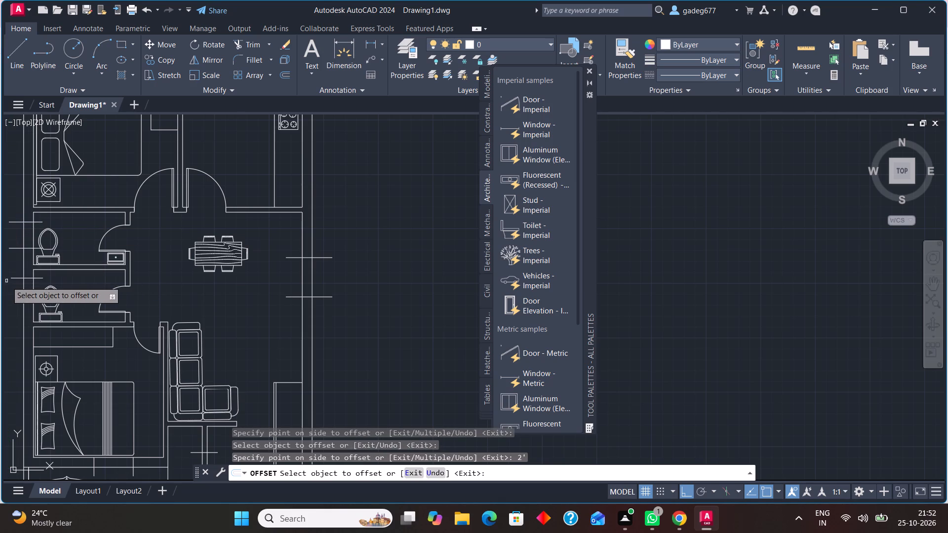
left_click(14, 278)
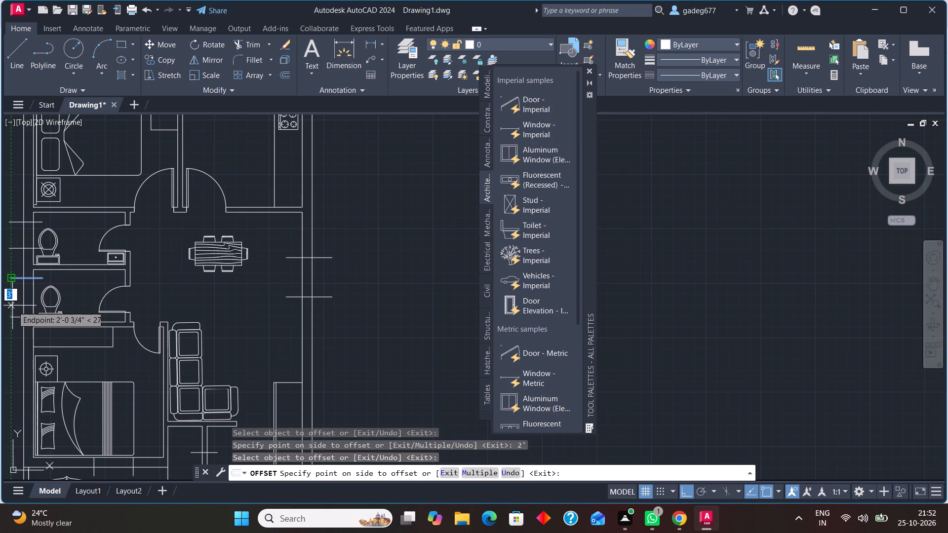
type("2'")
key("Return")
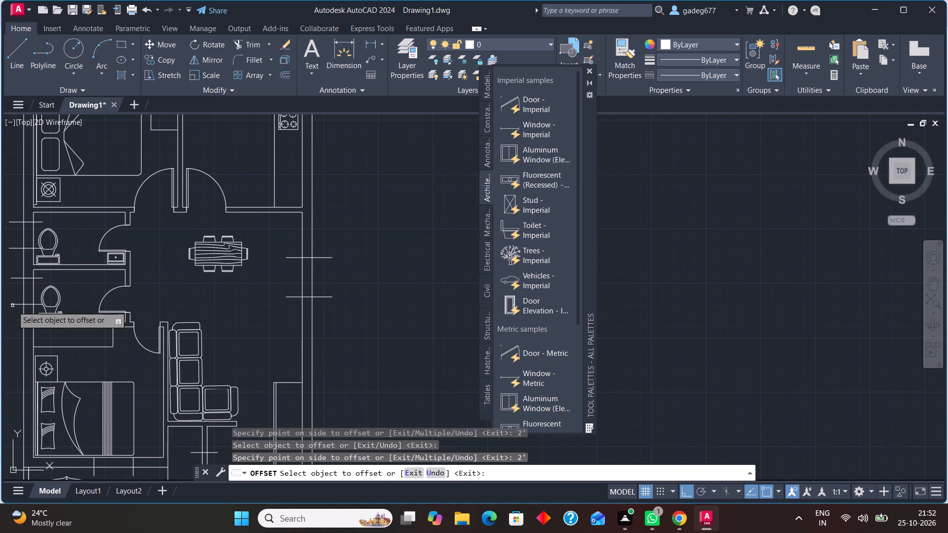
scroll(265, 256, "down", 1)
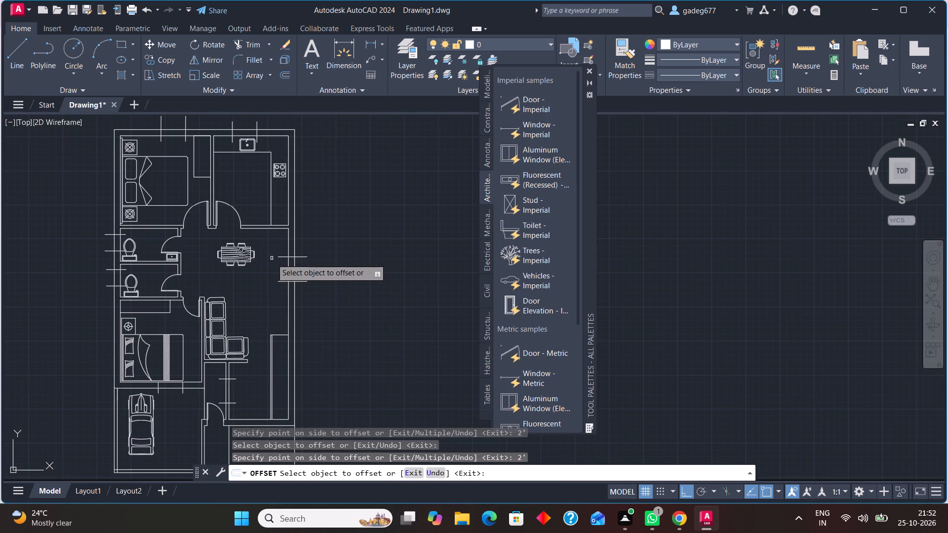
scroll(278, 265, "down", 1)
key("Escape")
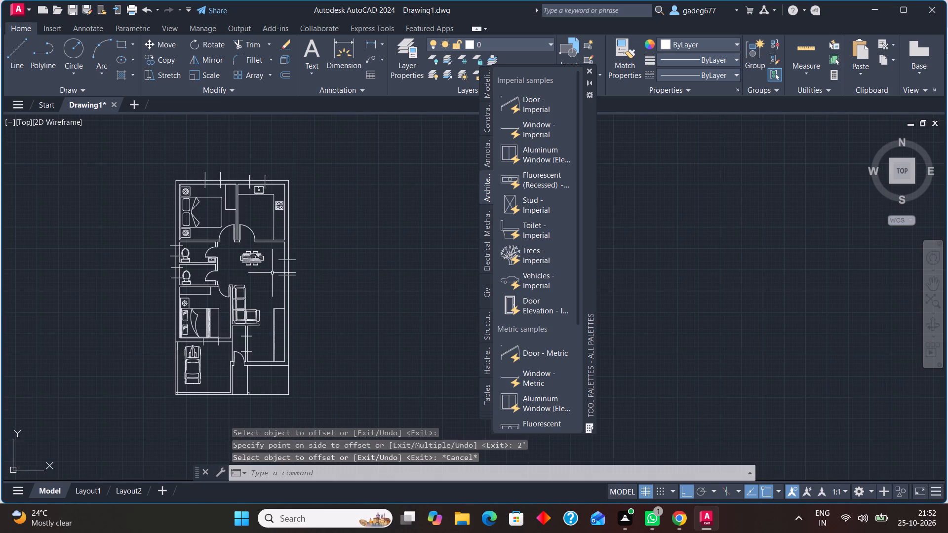
key("Escape")
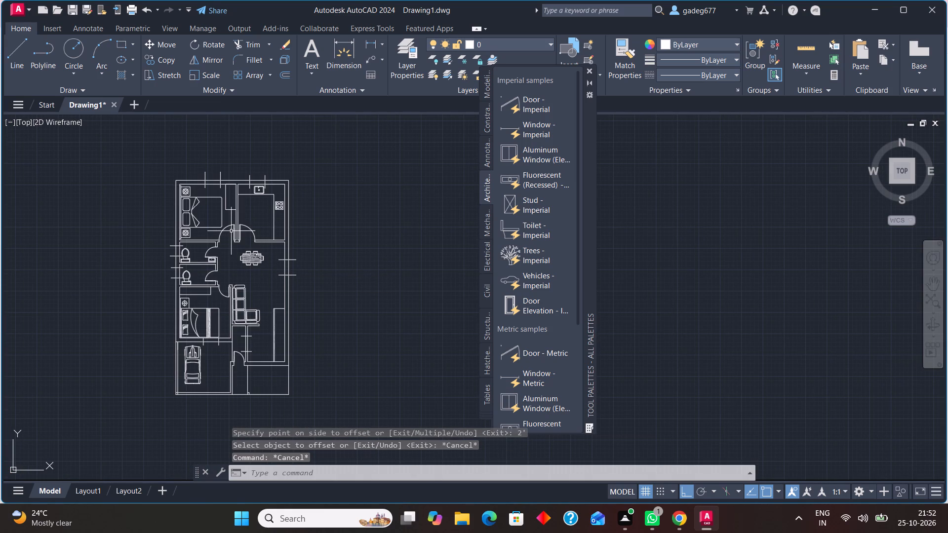
Trim off the ends of the four marker lines that project outside the top outer wall.
key("r")
key("Escape")
type("tr")
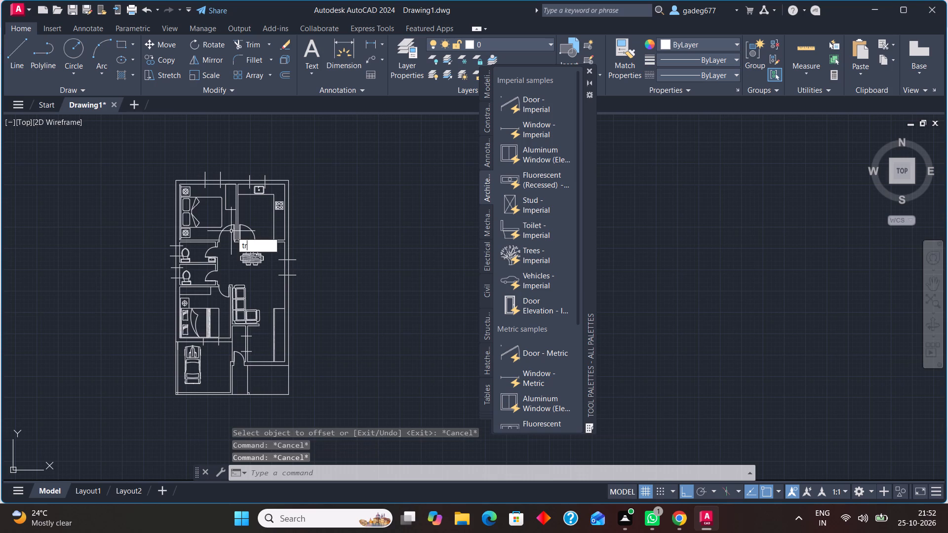
key("Return")
left_click(194, 172)
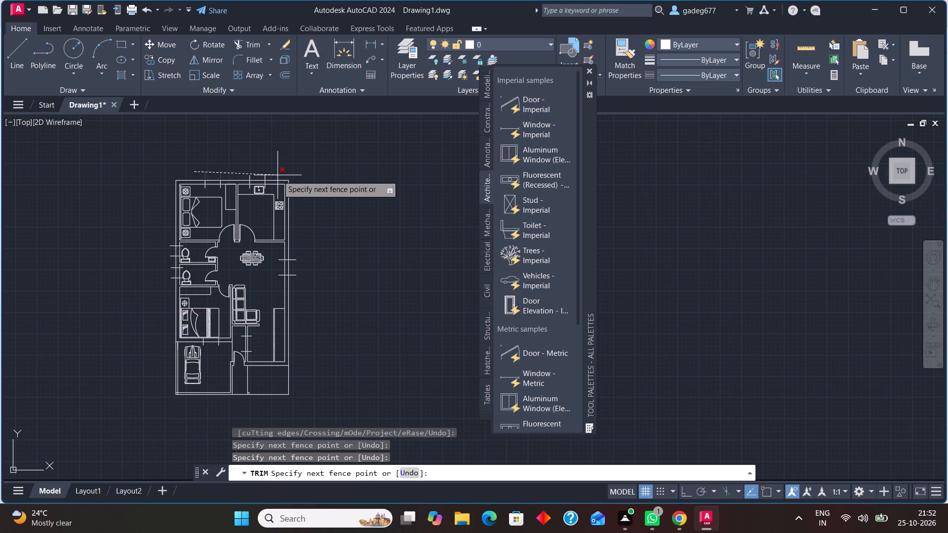
left_click(277, 178)
Trim off the ends of the top wall's marker lines that project into the kitchen and the upper bedroom.
scroll(259, 185, "up", 4)
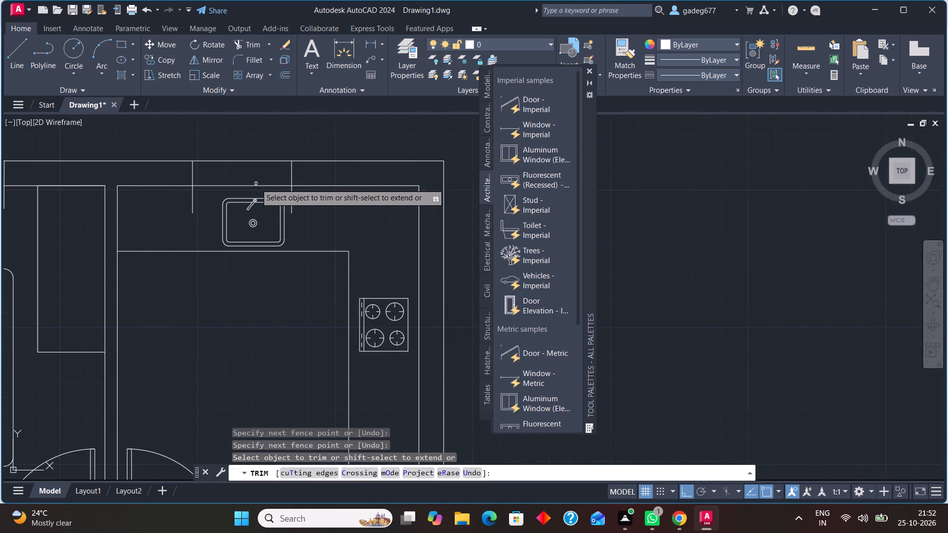
left_click(290, 194)
left_click(192, 205)
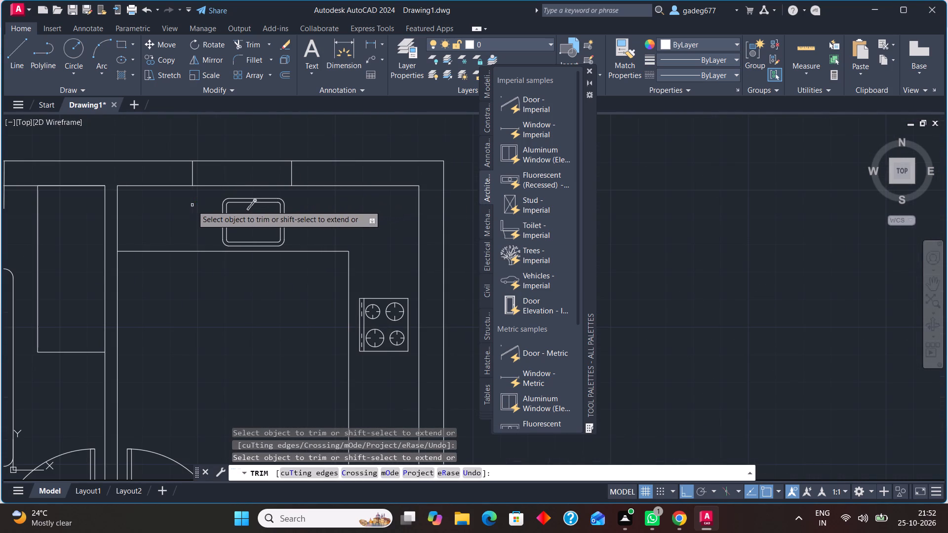
scroll(180, 211, "down", 2)
middle_click_drag(190, 222, 327, 223)
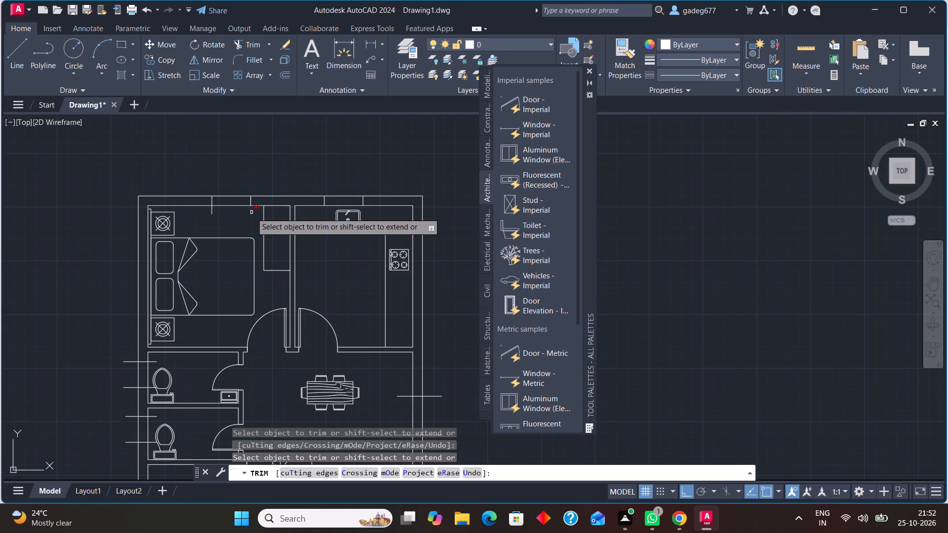
left_click(251, 213)
left_click(214, 212)
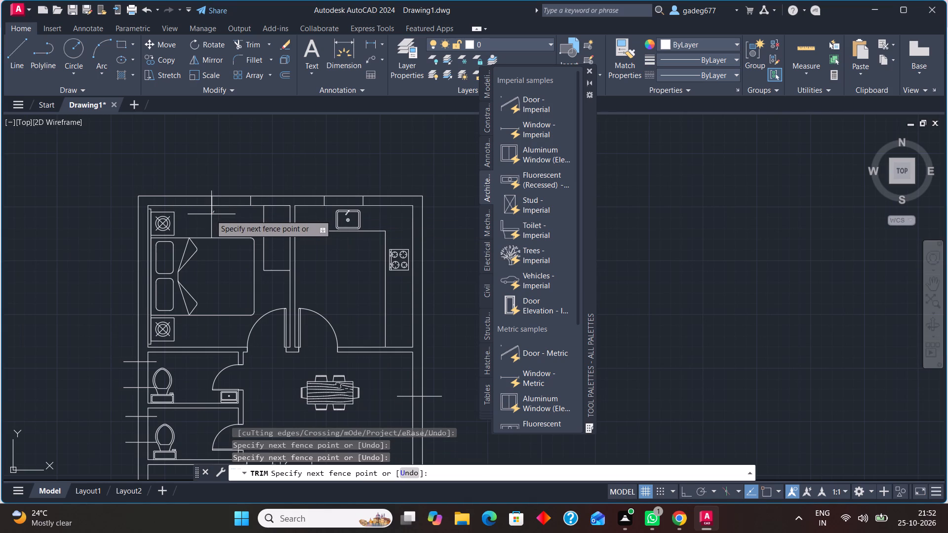
left_click(199, 212)
Trim off the ends of the four bathroom marker lines that project on both sides of the left outer wall.
scroll(214, 225, "down", 2)
scroll(175, 315, "up", 3)
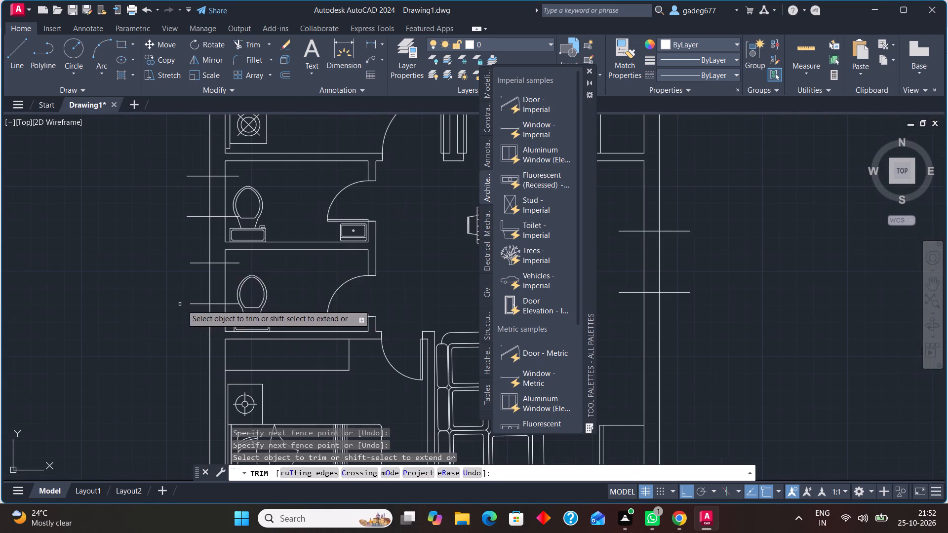
left_click(193, 247)
left_click(197, 317)
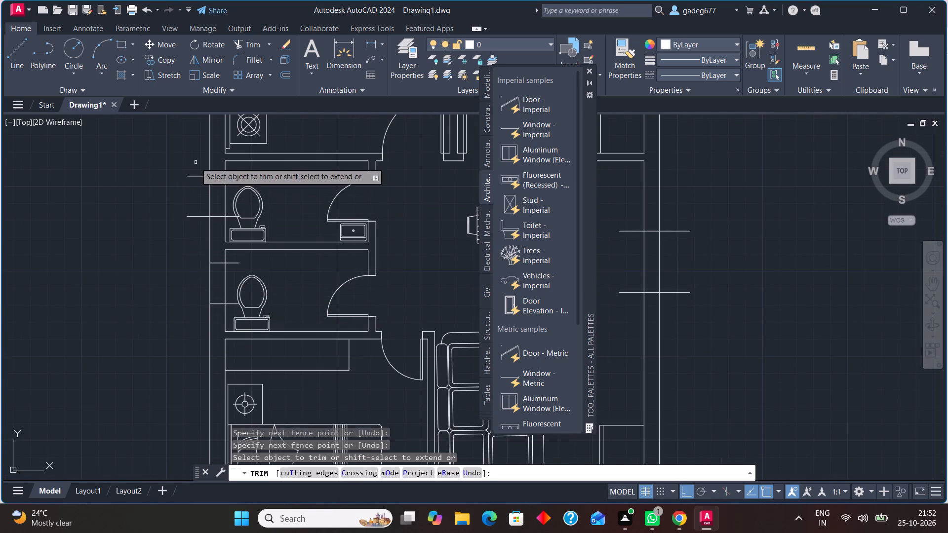
left_click(196, 162)
left_click(197, 241)
left_click(230, 218)
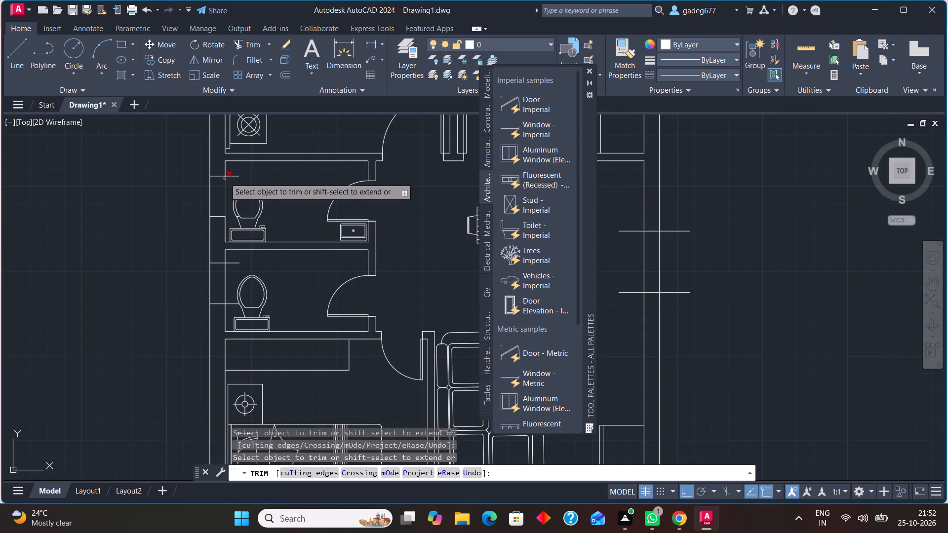
left_click(232, 177)
left_click(239, 264)
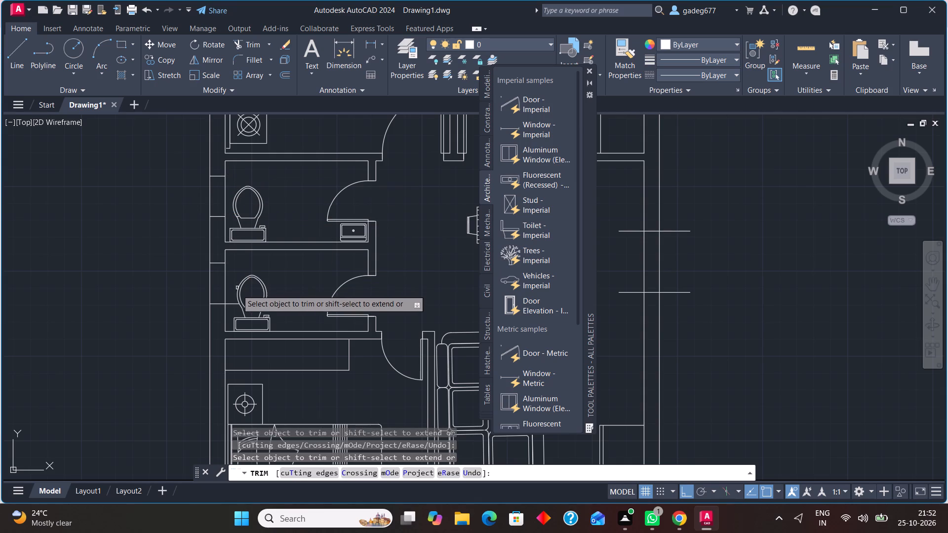
left_click(230, 306)
Trim off the ends of the two marker lines that project below the lower bedroom's bottom wall into the car porch.
scroll(277, 276, "down", 1)
middle_click_drag(276, 275, 184, 203)
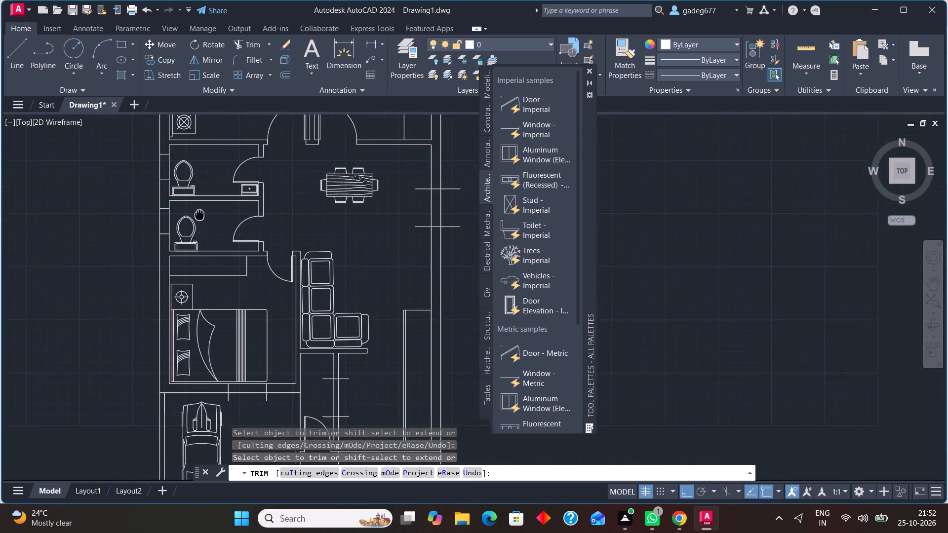
middle_click_drag(184, 203, 145, 164)
left_click(219, 350)
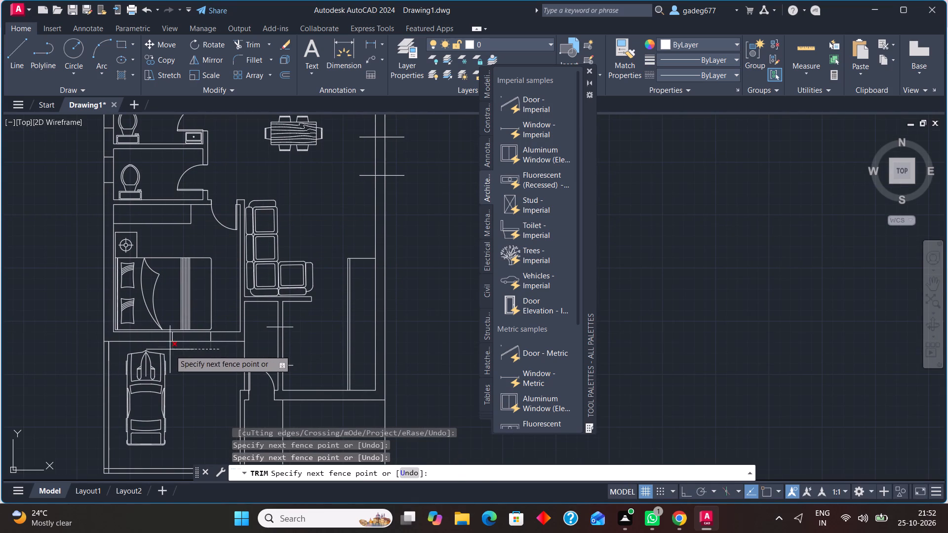
left_click(170, 350)
Trim off the projecting ends of the two marker lines on both sides of the vertical wall beside the entrance door.
left_click(293, 323)
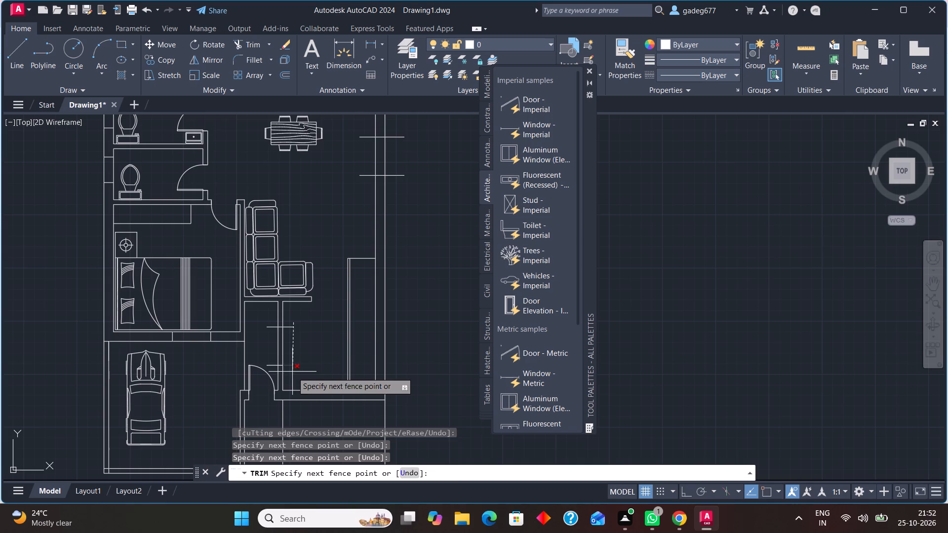
left_click(292, 372)
left_click(289, 320)
left_click(292, 338)
left_click(270, 321)
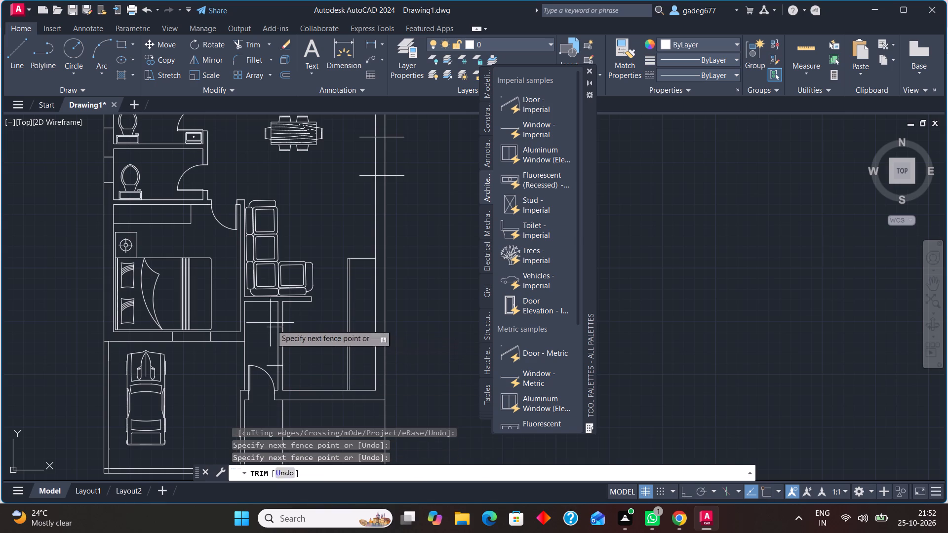
left_click(274, 372)
Trim off the projecting ends of the two marker lines on both sides of the right outer wall near the dining table.
middle_click_drag(316, 342, 227, 414)
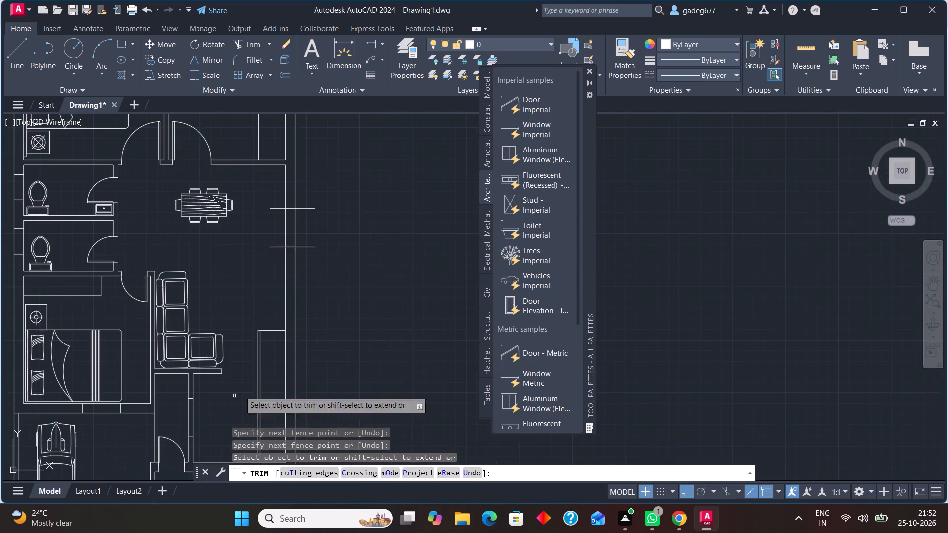
left_click(276, 197)
left_click(281, 265)
left_click(312, 184)
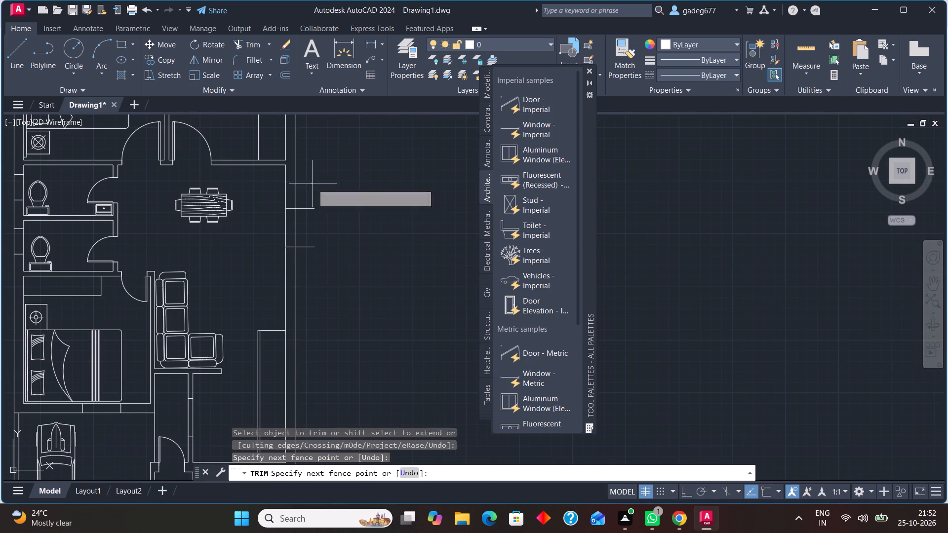
left_click(310, 272)
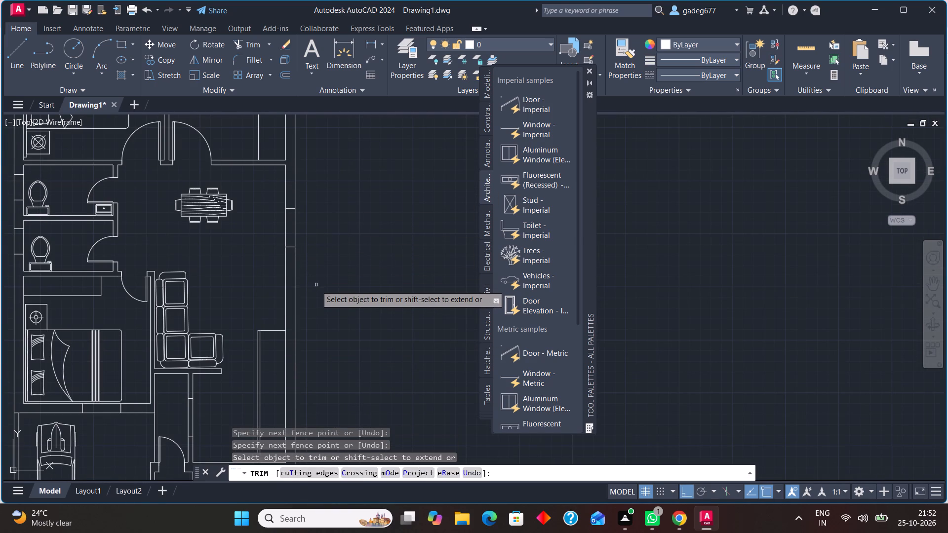
scroll(316, 285, "down", 1)
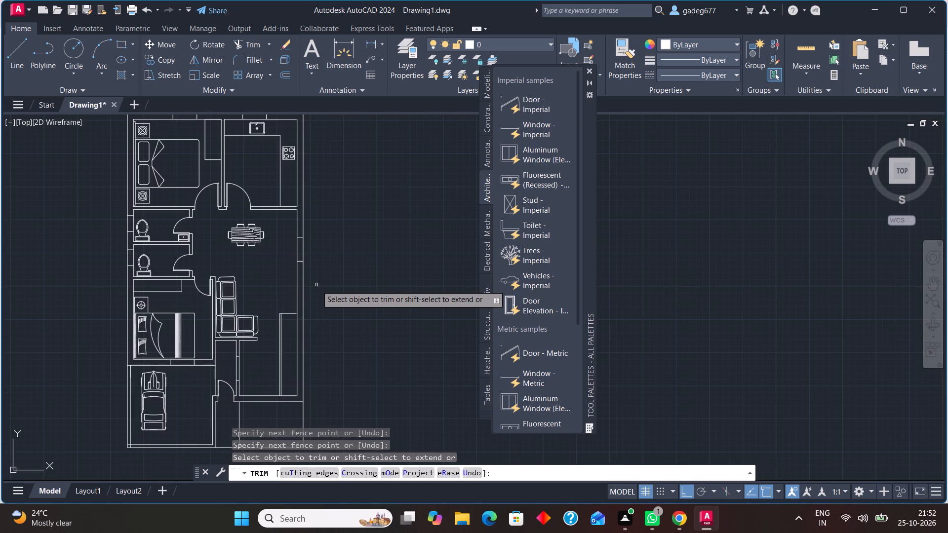
key("Escape")
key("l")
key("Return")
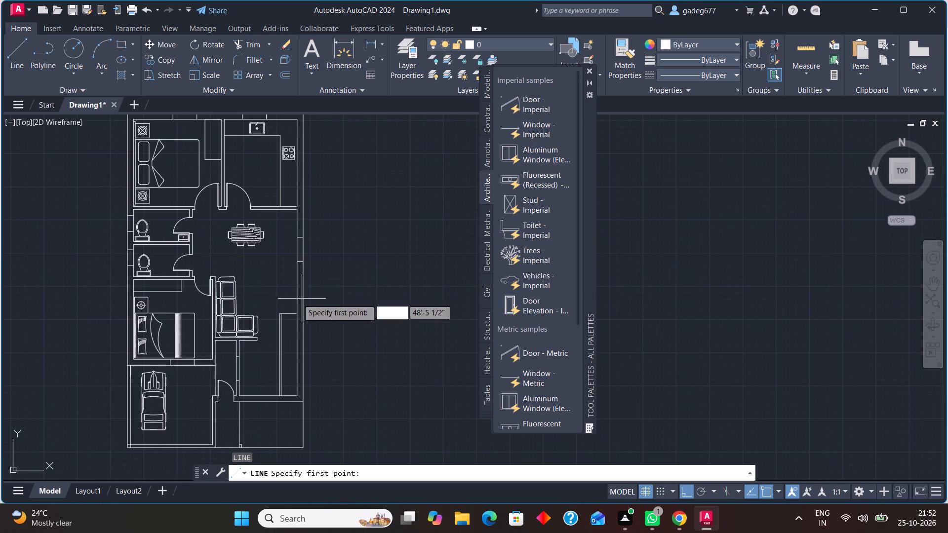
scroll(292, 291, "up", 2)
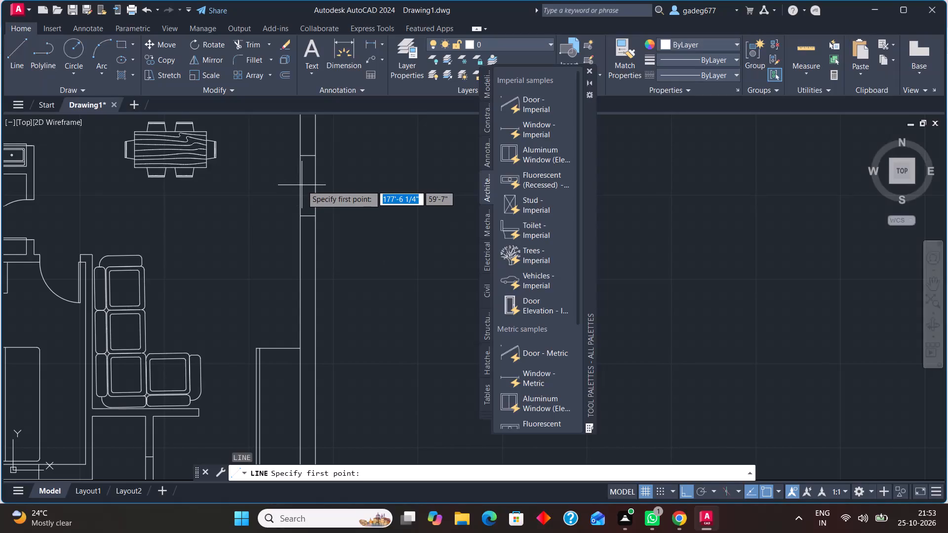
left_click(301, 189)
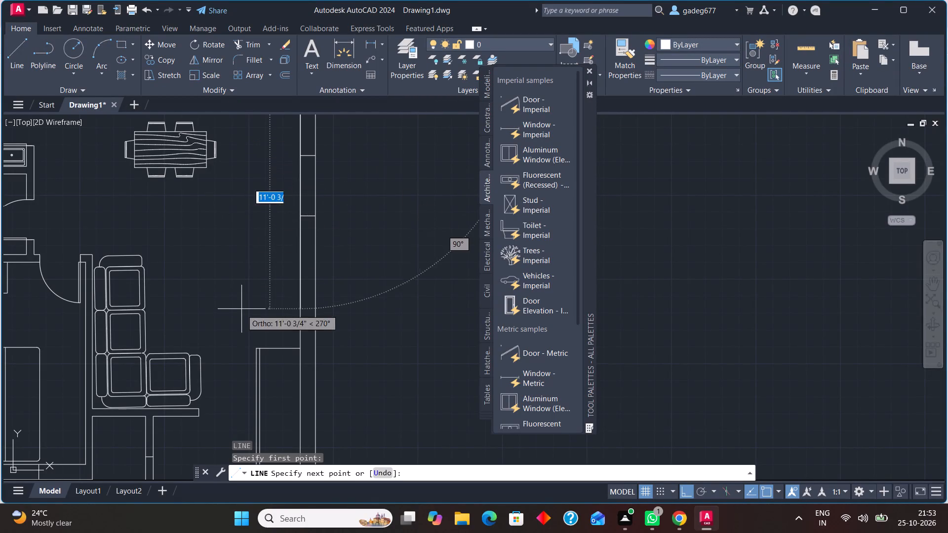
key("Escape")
Draw a three-sided outline about 3'-4 1/2" wide across the right outer wall, opposite the sofa and open on the outside.
key("l")
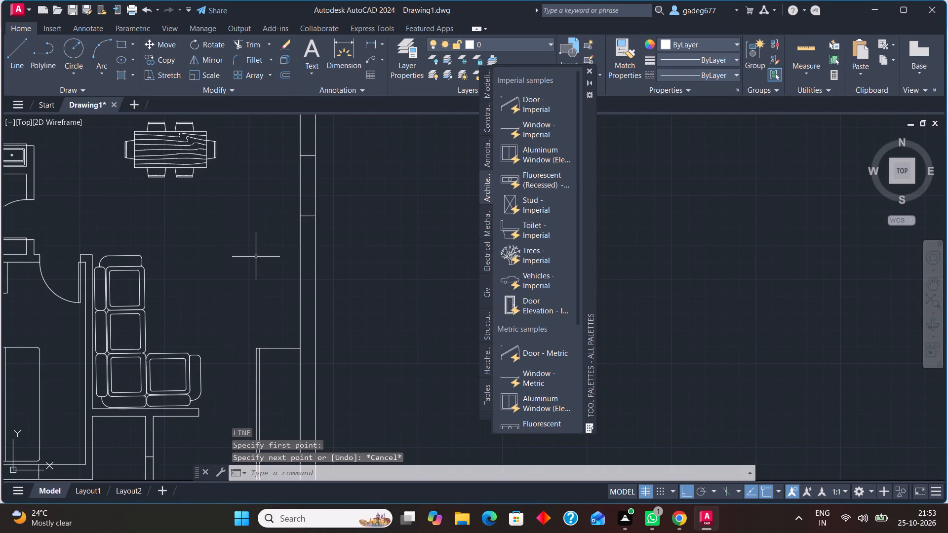
key("Return")
scroll(290, 198, "down", 1)
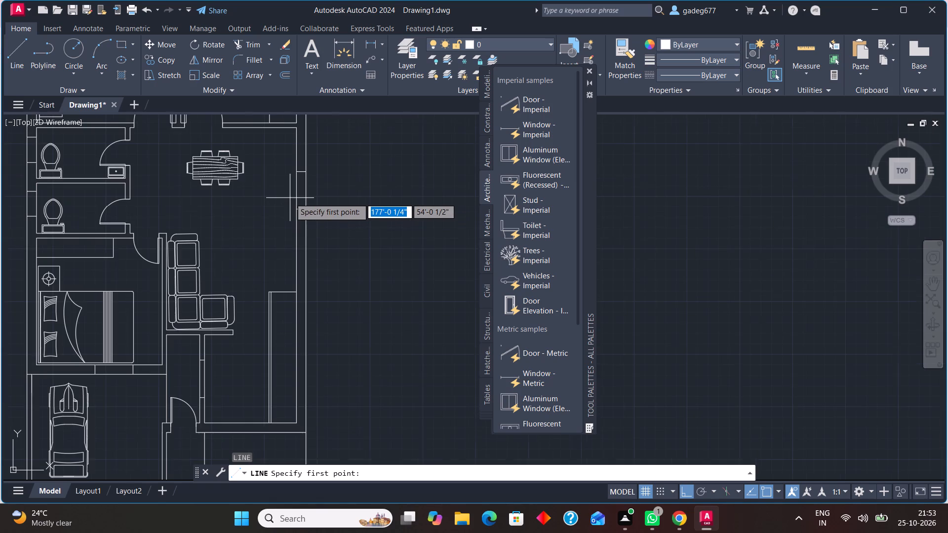
scroll(294, 198, "up", 1)
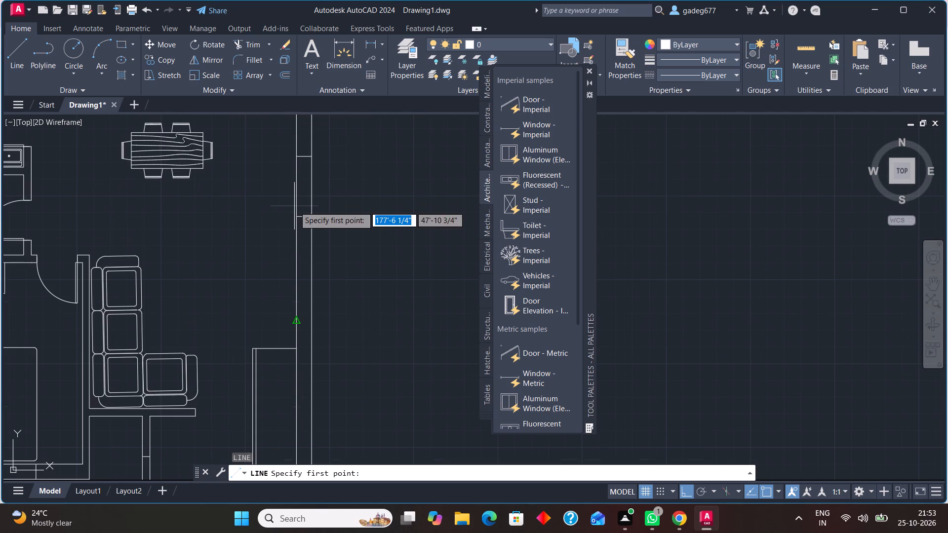
left_click(334, 190)
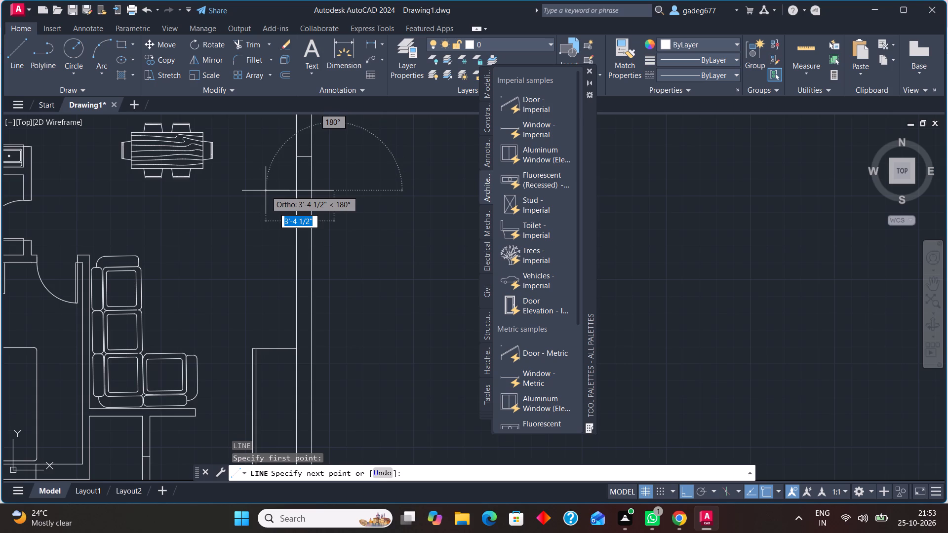
left_click(266, 190)
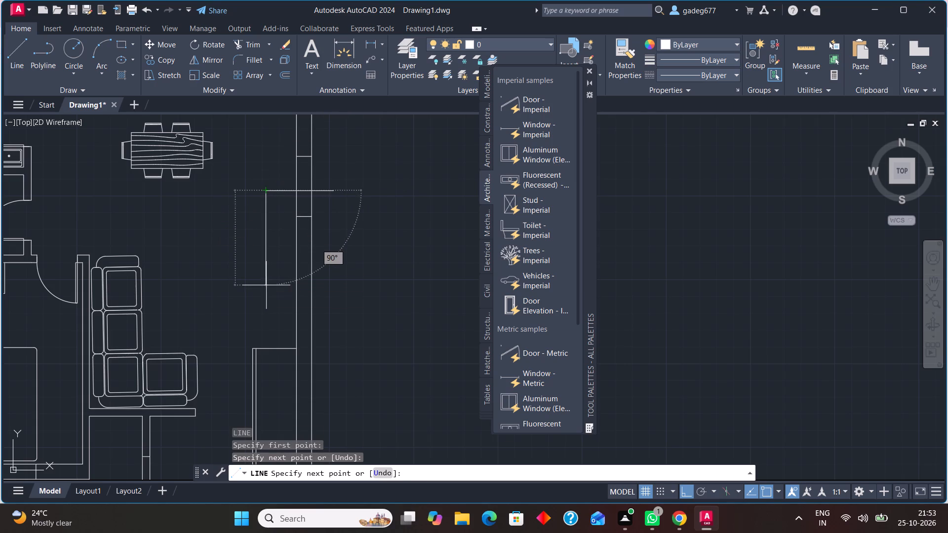
left_click(266, 286)
left_click(337, 281)
key("Escape")
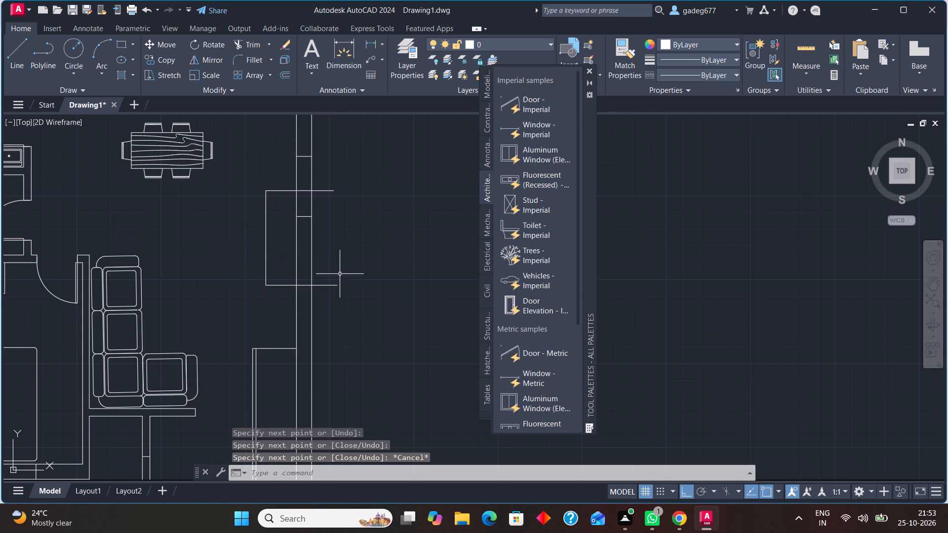
Trim the outline's two horizontal lines back to the inner face of the right outer wall.
type("tr")
key("Return")
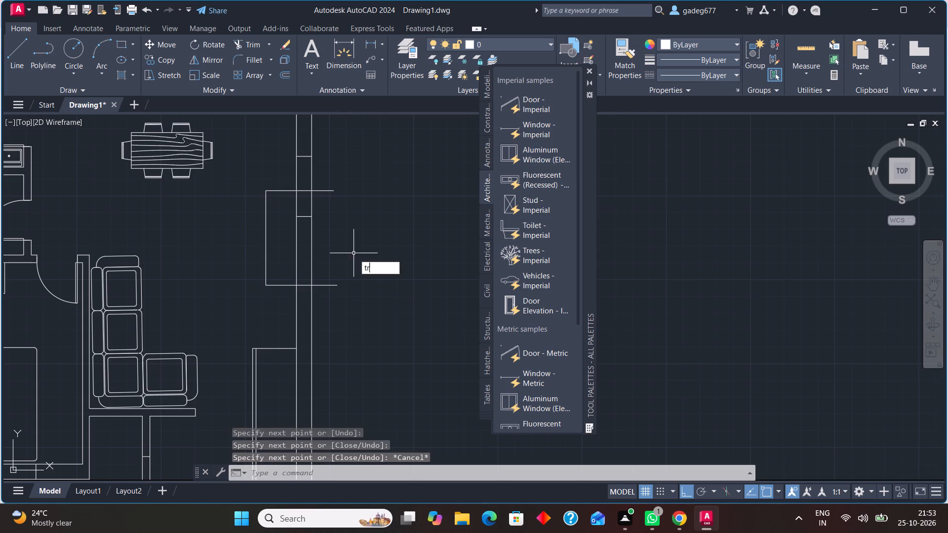
left_click(318, 166)
left_click(320, 303)
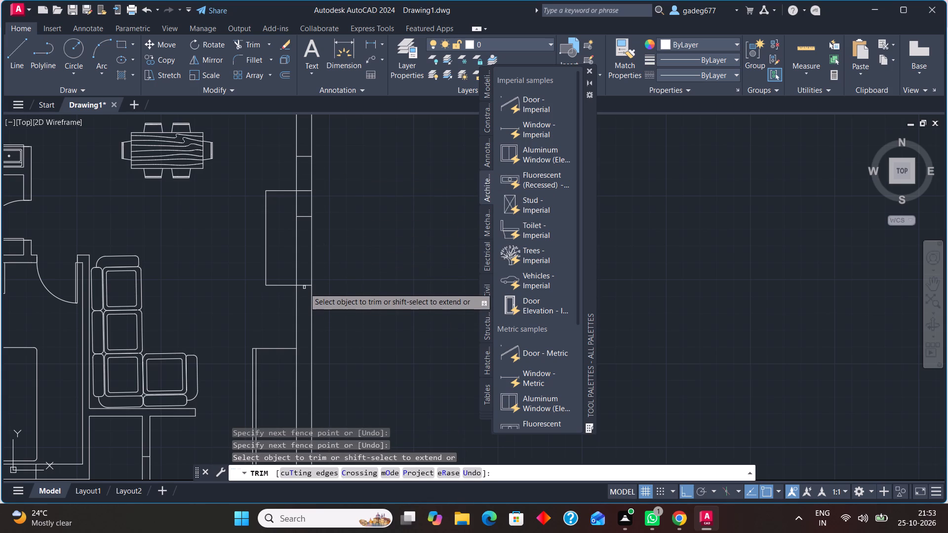
left_click(305, 286)
left_click(307, 190)
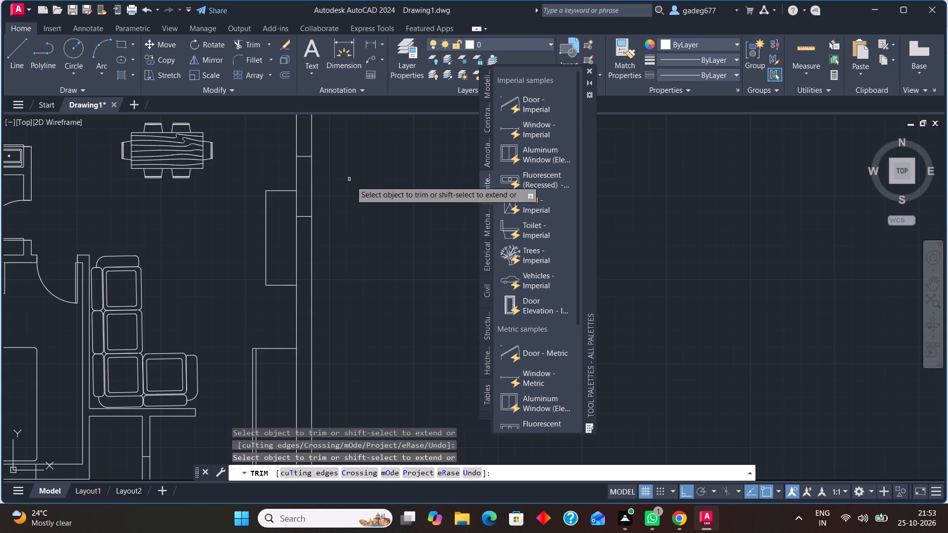
key("Escape")
Draw a small closed rectangle about 2'-1" long with lines in front of the L-shaped sofa as a coffee table.
scroll(347, 208, "down", 1)
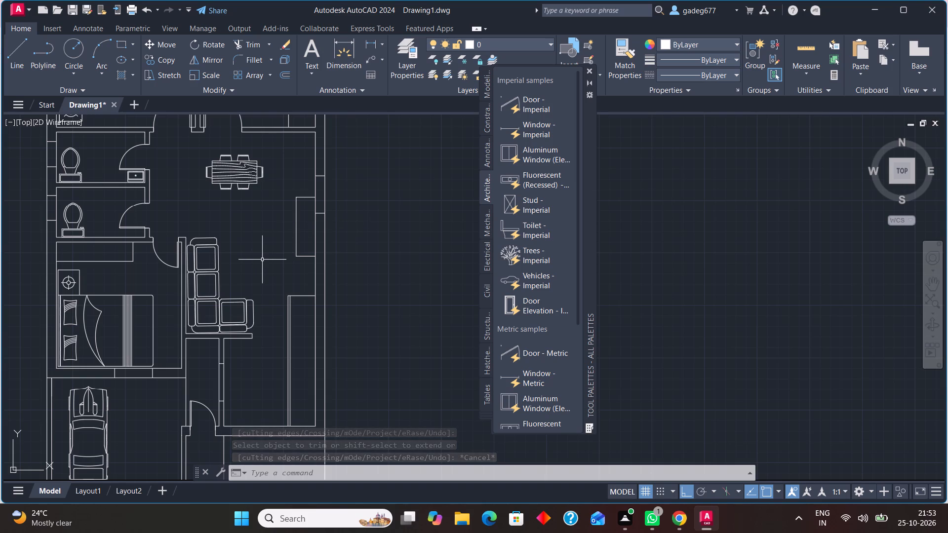
key("l")
key("Return")
scroll(230, 259, "up", 2)
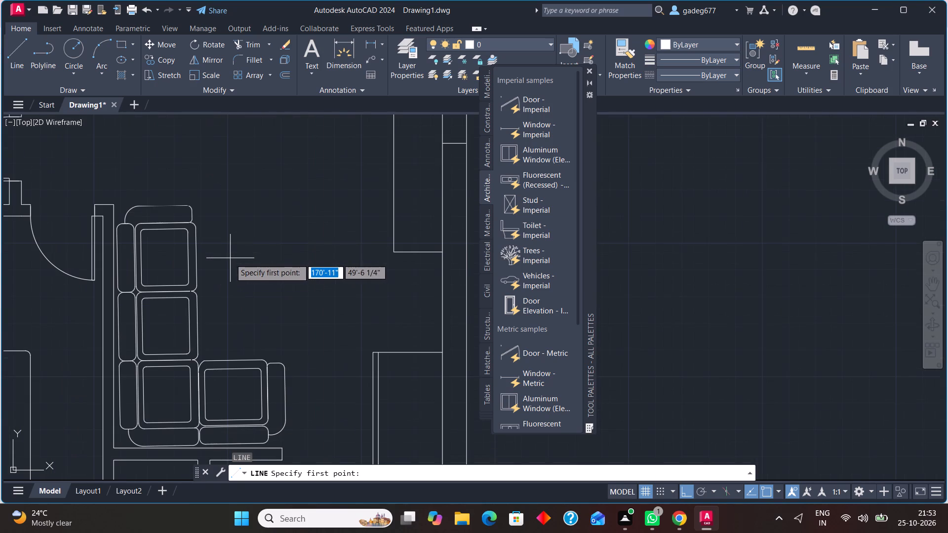
left_click(221, 260)
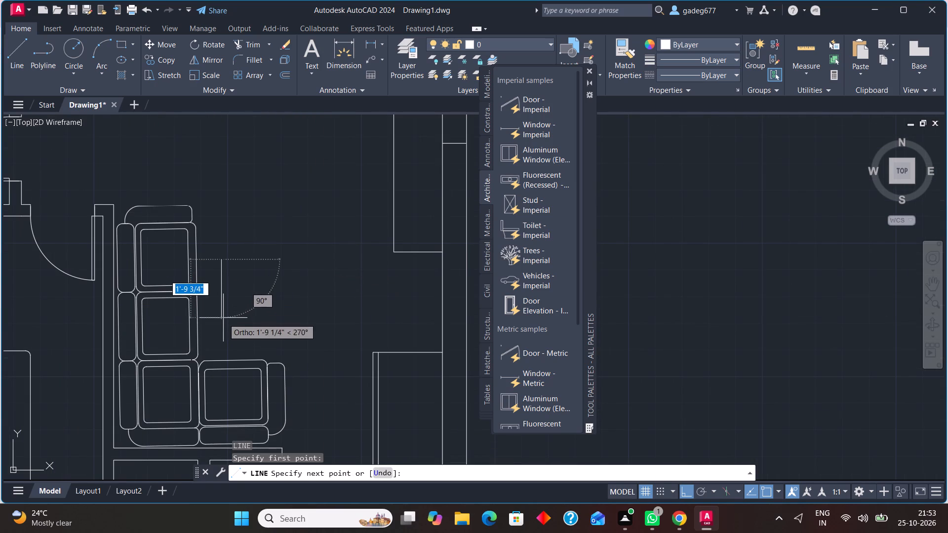
left_click(222, 327)
left_click(261, 327)
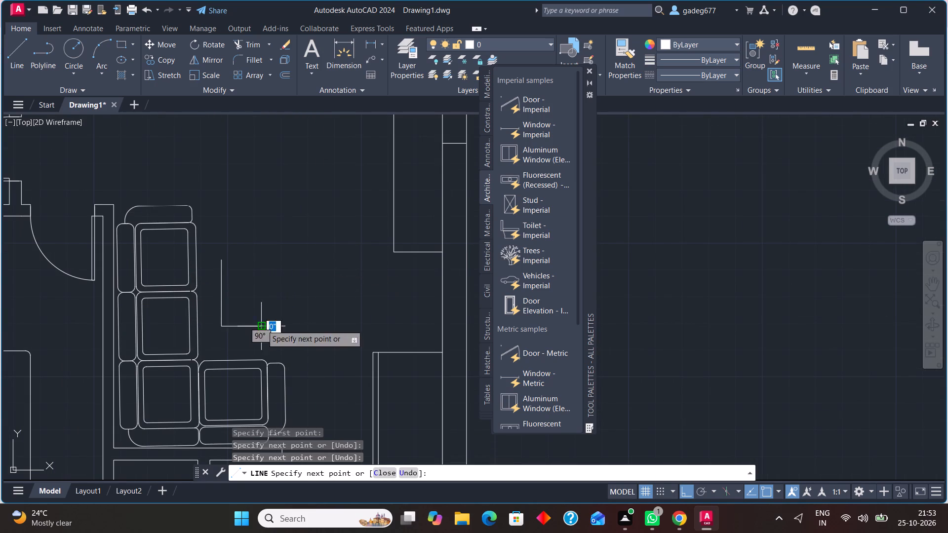
left_click(264, 260)
left_click(219, 257)
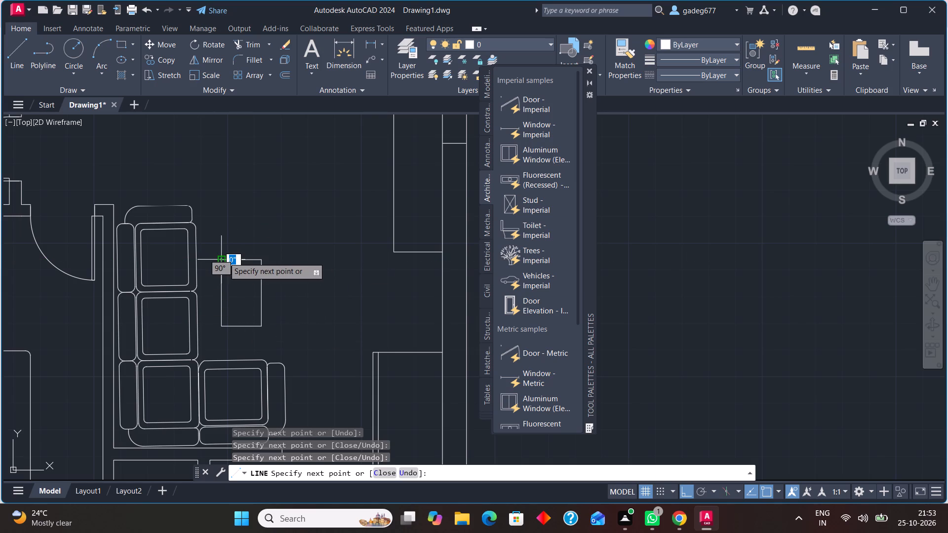
key("Escape")
Start the Offset command.
scroll(270, 241, "down", 2)
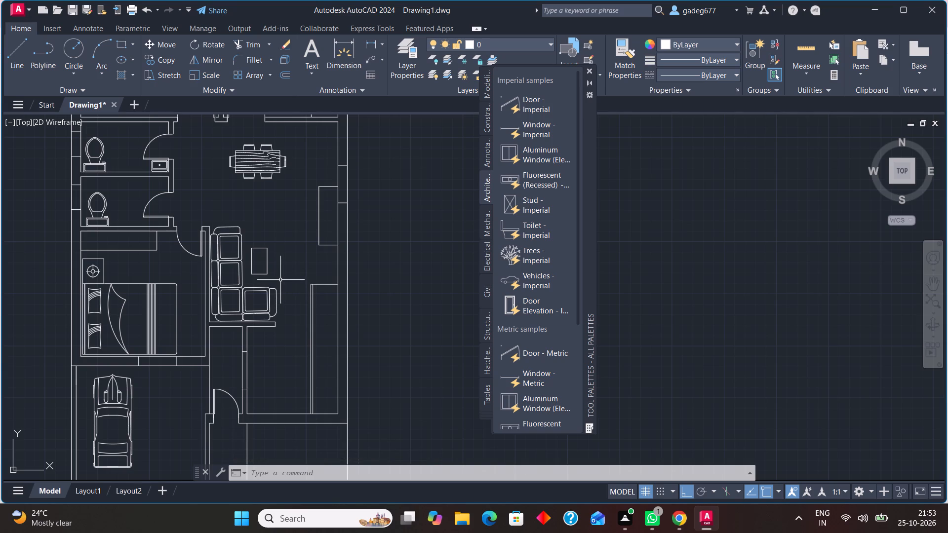
key("Escape")
key("Escape")
type("off")
key("Return")
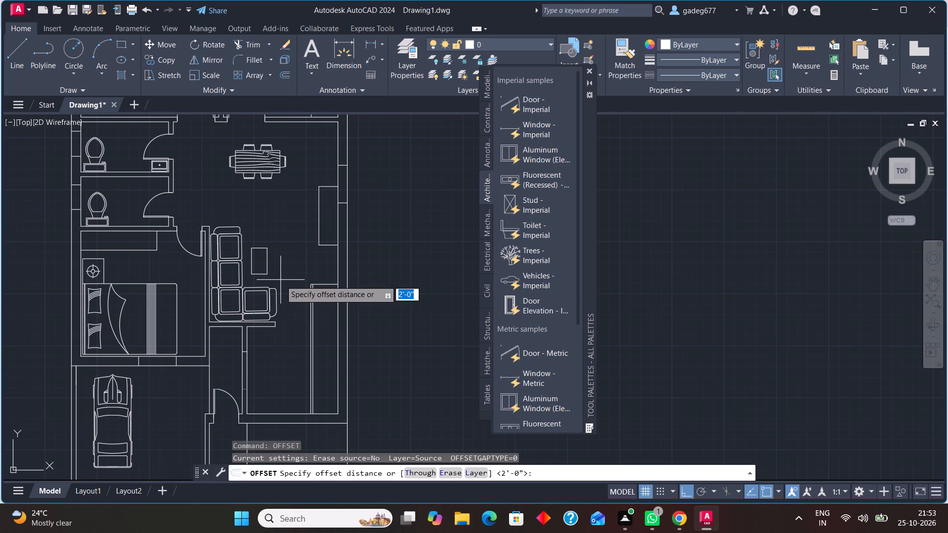
Offset the top outer wall line 3" inward twice to form two intermediate window lines.
type("3\"")
key("Return")
middle_click_drag(291, 245, 312, 374)
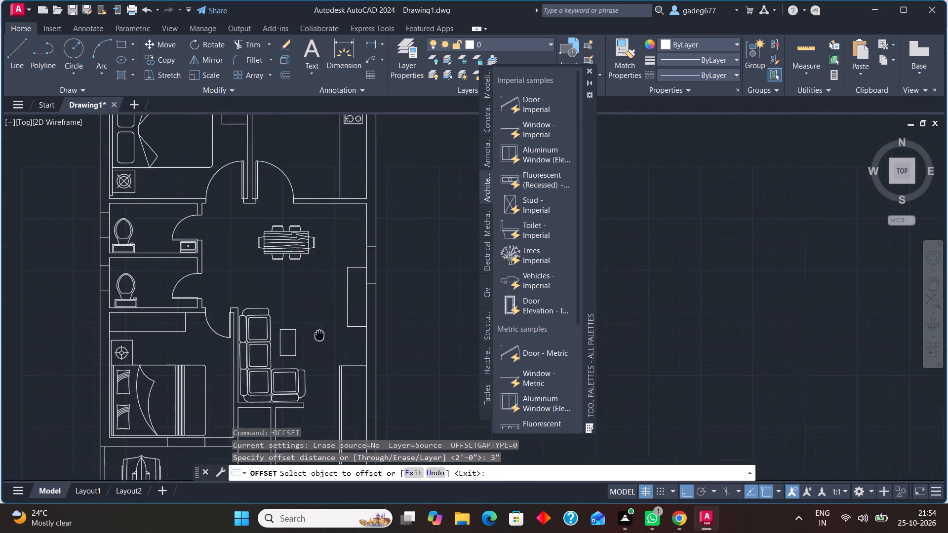
middle_click_drag(312, 374, 296, 441)
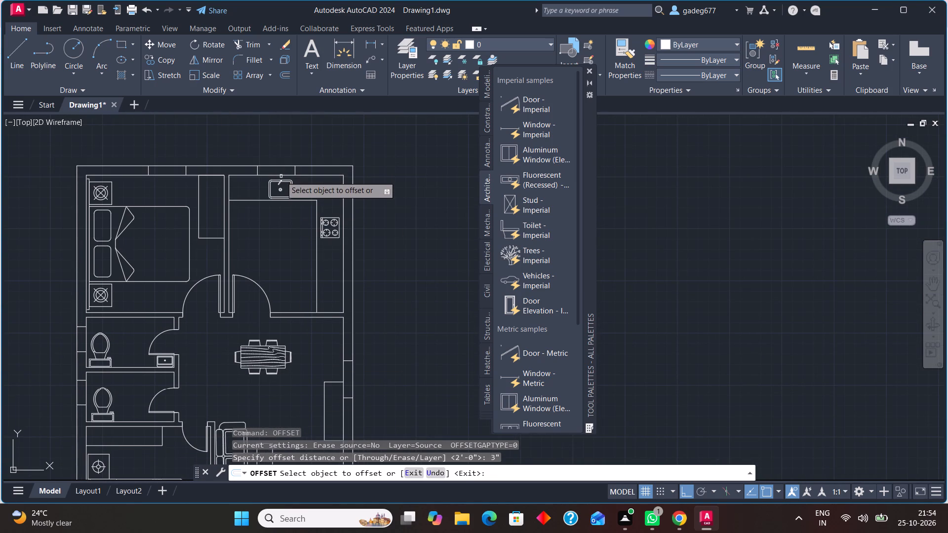
left_click(281, 165)
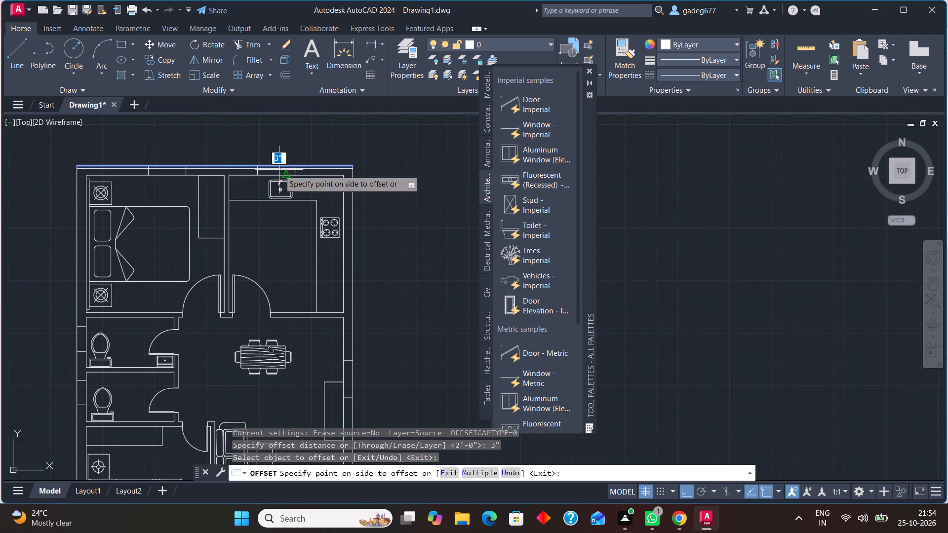
left_click(279, 170)
left_click(279, 170)
left_click(279, 176)
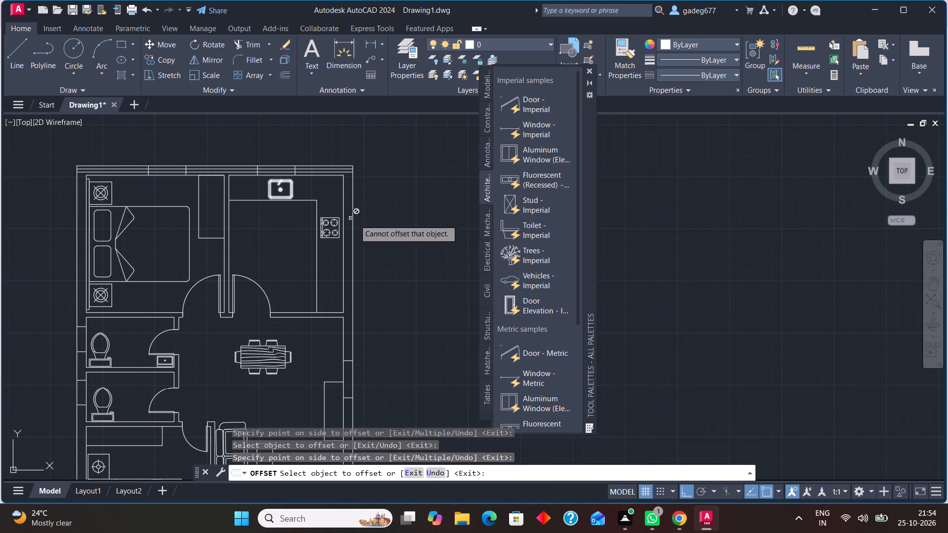
Offset the left outer wall line 3" inward twice, running past the bathroom windows.
middle_click_drag(394, 234, 397, 162)
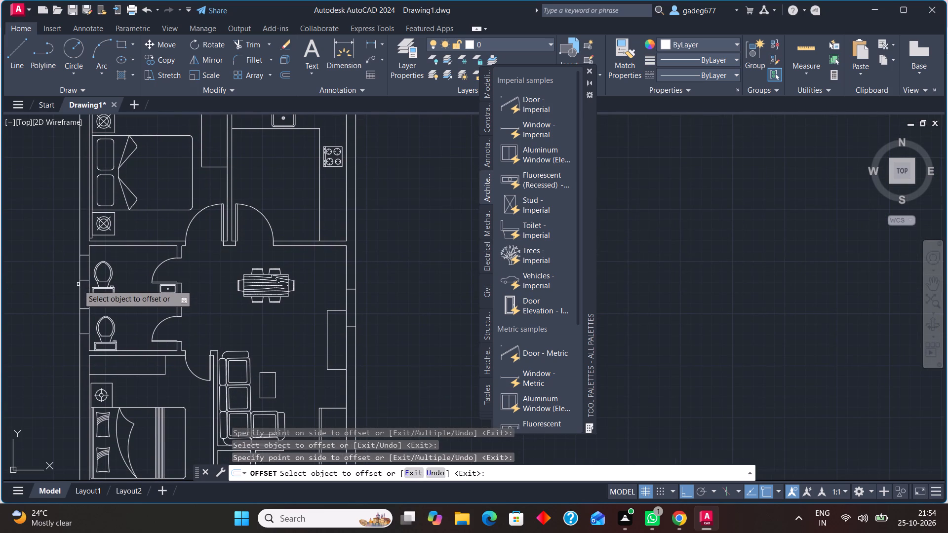
left_click(80, 285)
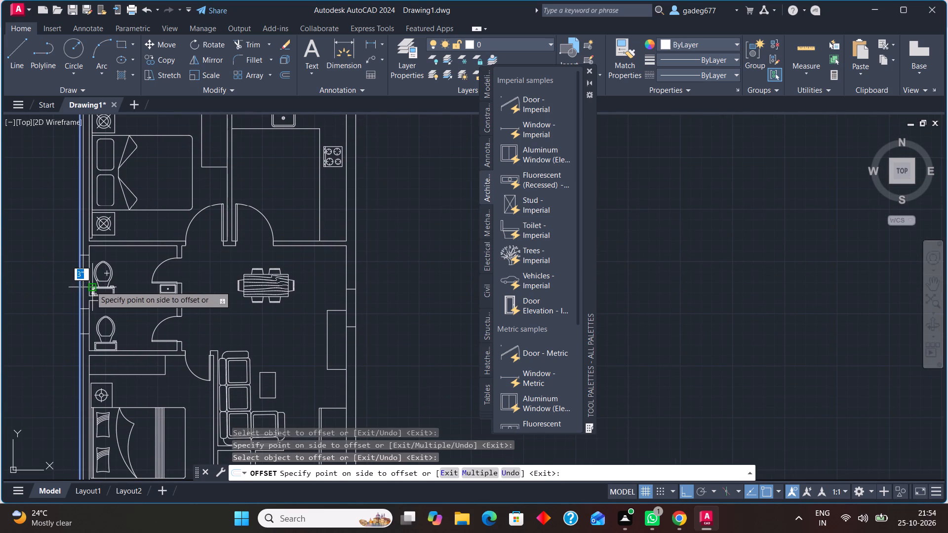
left_click(83, 286)
left_click(83, 286)
left_click(86, 286)
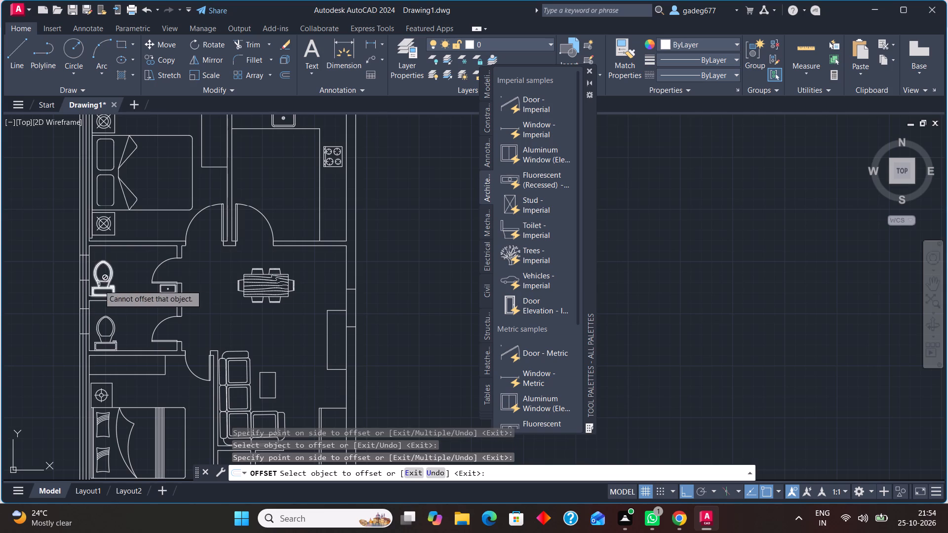
Offset both face lines of the wall between the lower bedroom and the car porch 3" into the wall.
middle_click_drag(121, 261, 152, 158)
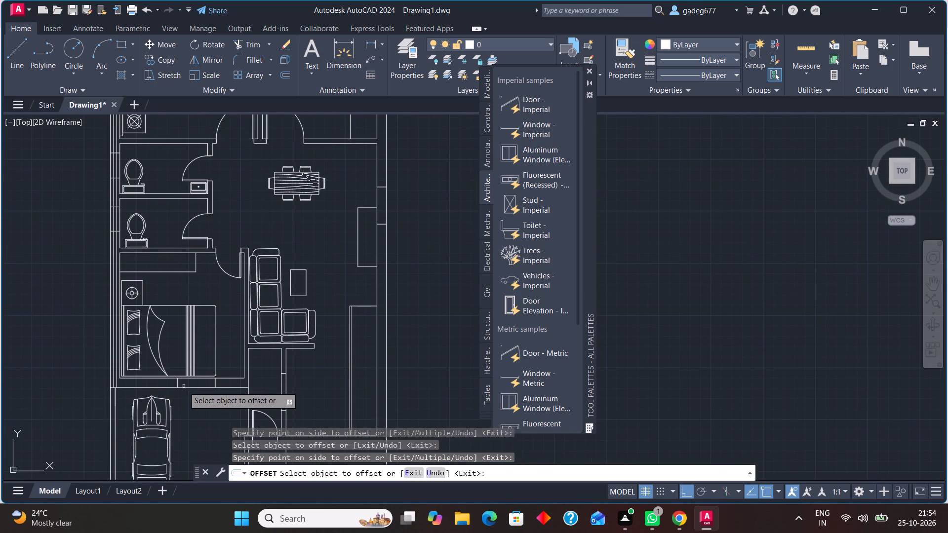
left_click(187, 390)
left_click(193, 382)
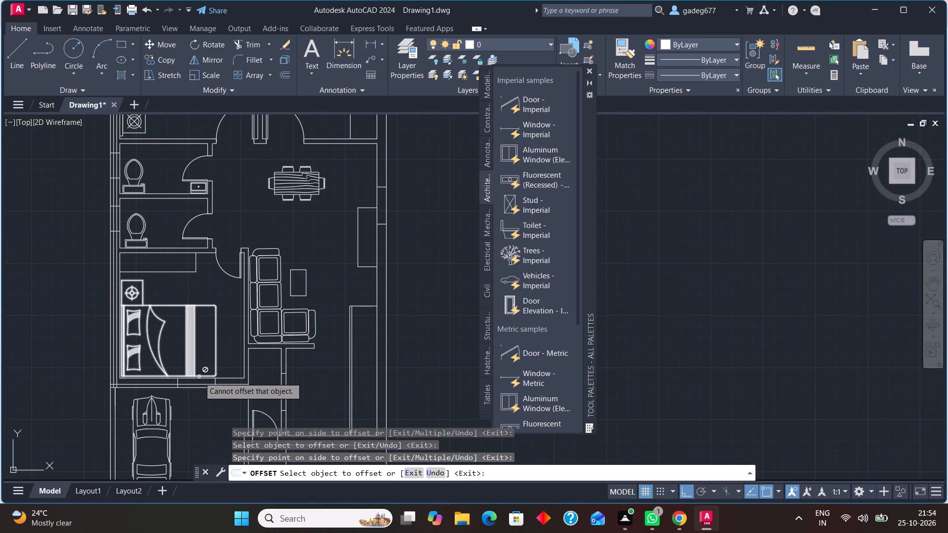
left_click(199, 380)
left_click(199, 386)
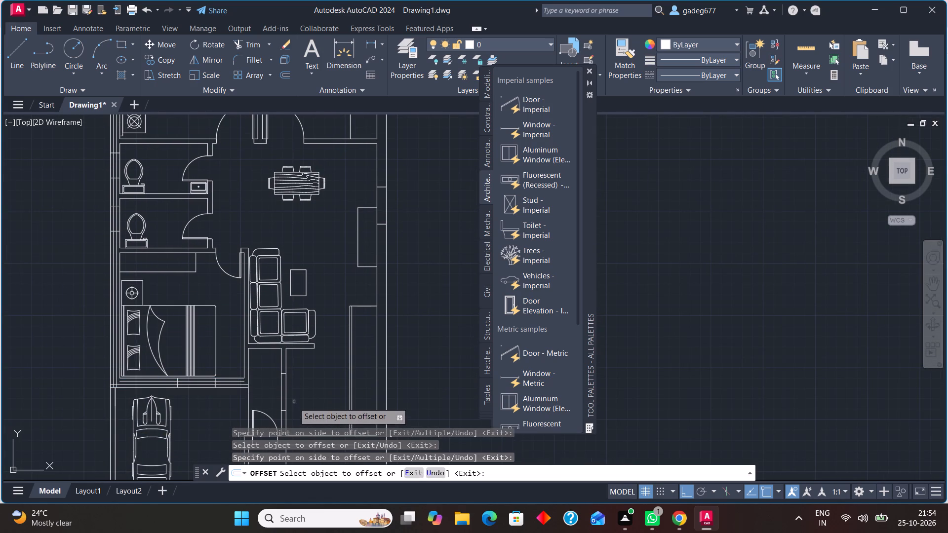
Offset both face lines of the short vertical wall below the sofa 3" into the wall at its window opening.
middle_click_drag(299, 399, 204, 328)
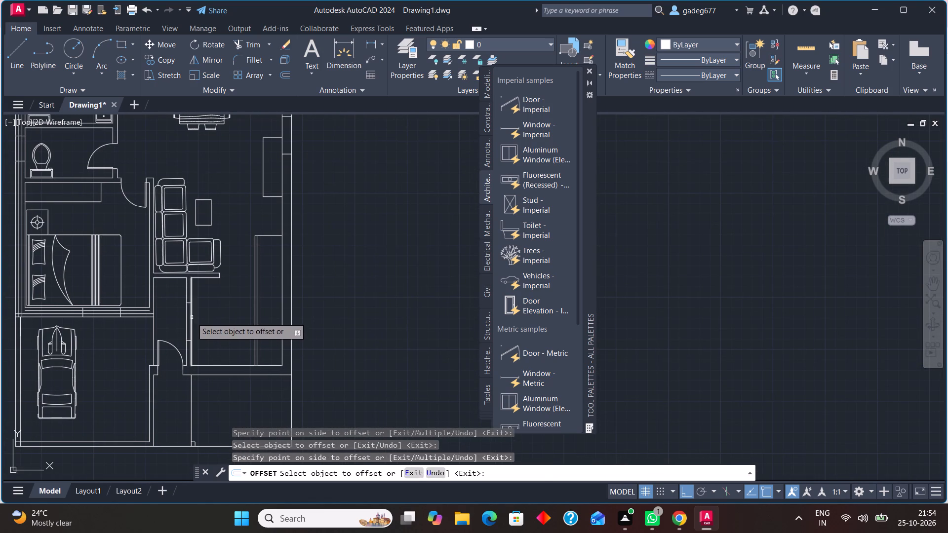
left_click(192, 317)
left_click(188, 316)
scroll(183, 313, "up", 3)
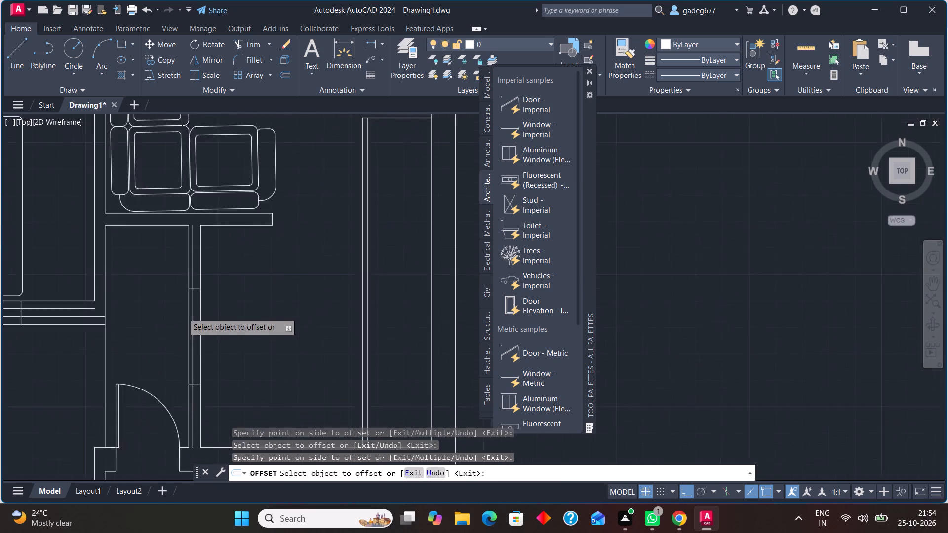
left_click(190, 310)
left_click(221, 309)
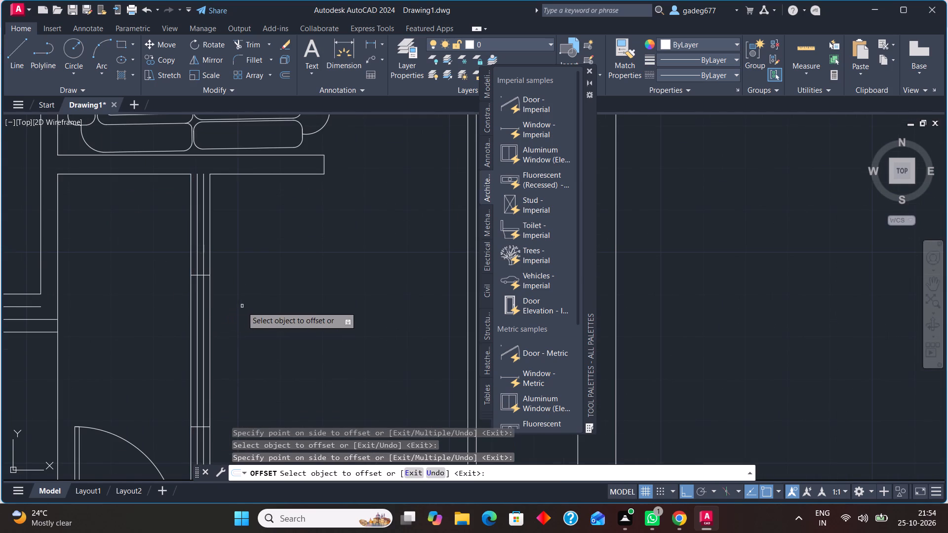
Offset the inner face line of the right outer wall beside the living area 3" outward, twice.
scroll(242, 306, "down", 2)
middle_click_drag(255, 310, 215, 310)
middle_click_drag(239, 313, 194, 387)
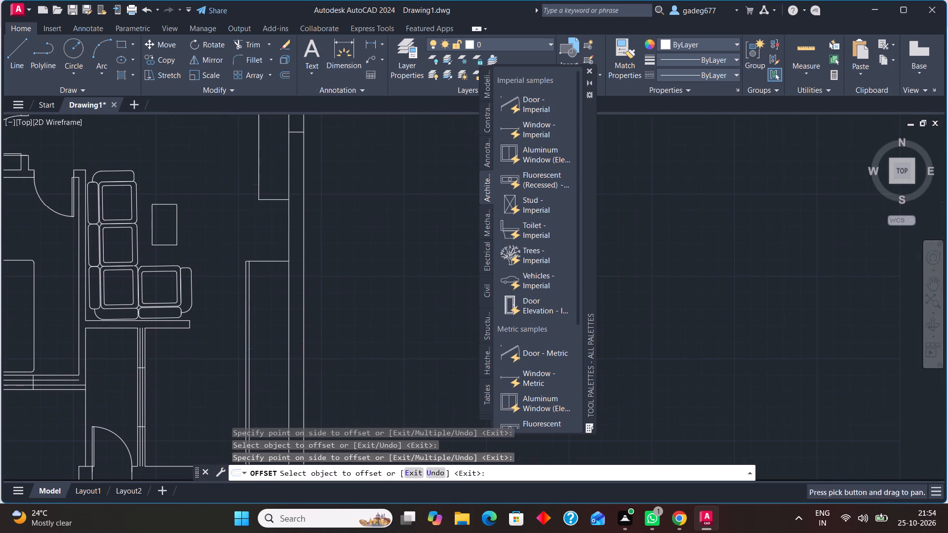
scroll(353, 275, "down", 2)
middle_click_drag(344, 252, 275, 356)
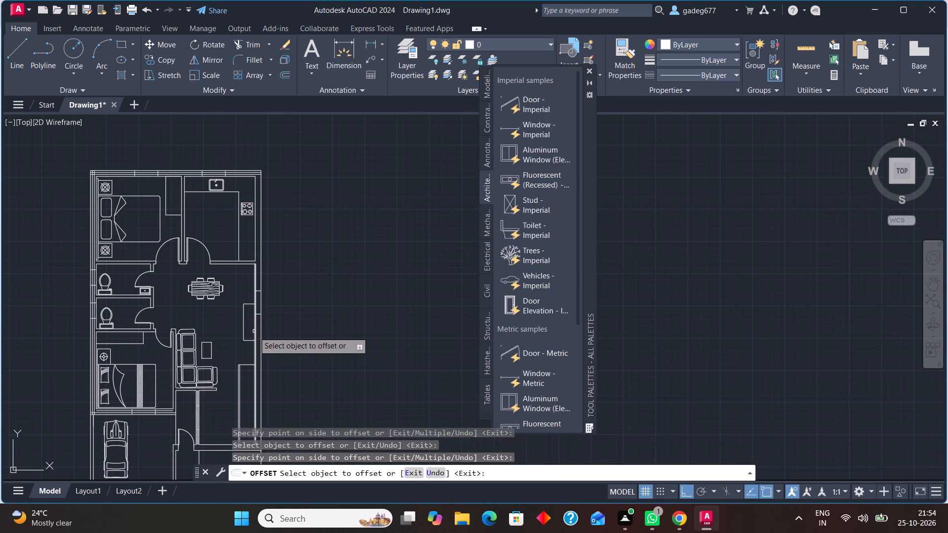
left_click(254, 331)
left_click(279, 325)
scroll(258, 327, "up", 3)
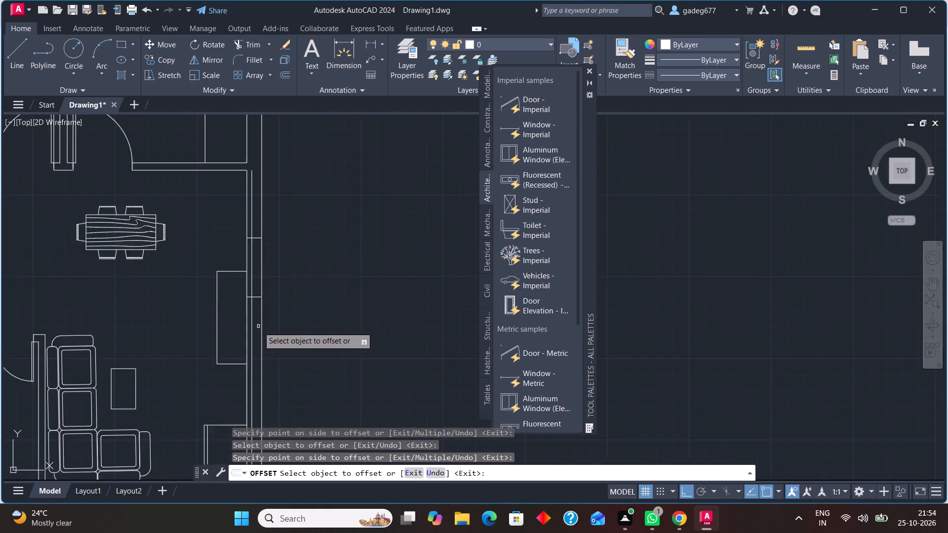
left_click(246, 323)
left_click(263, 322)
scroll(311, 311, "down", 3)
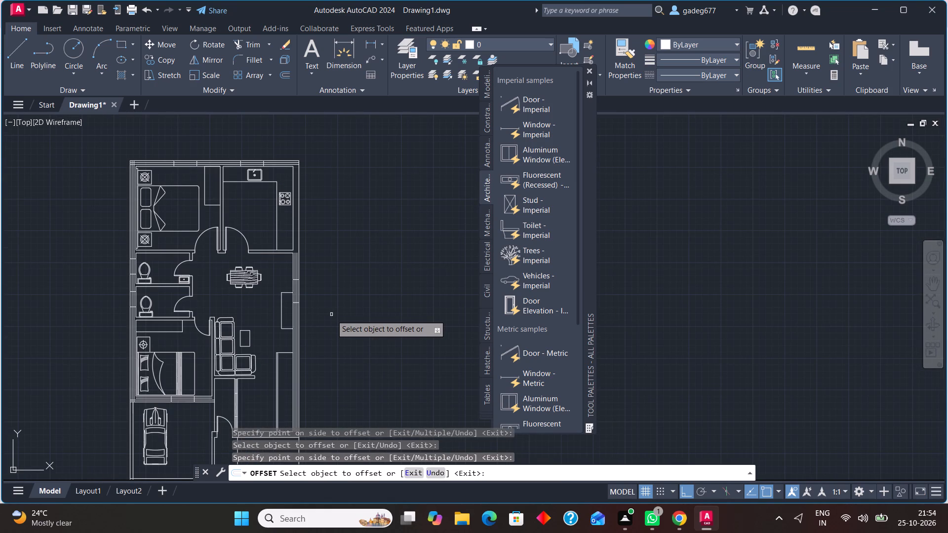
key("Escape")
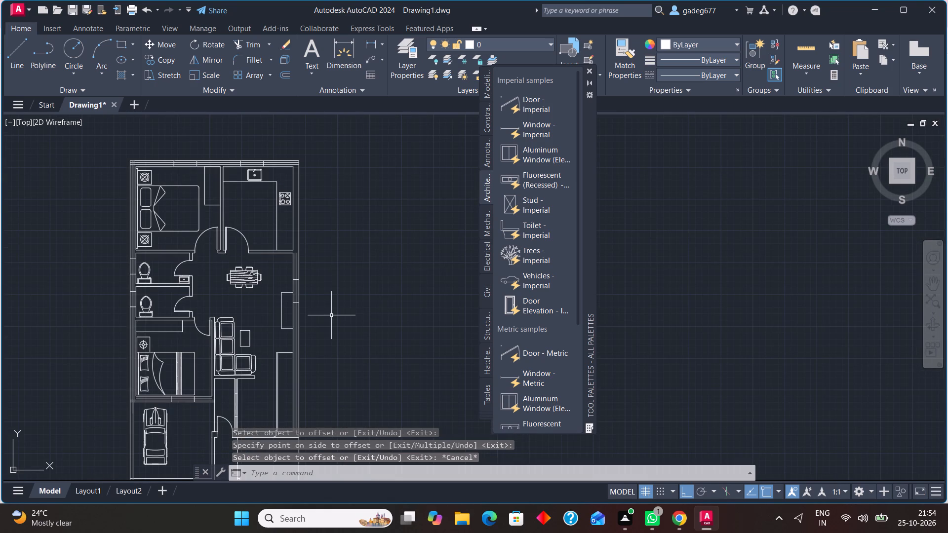
Trim the offset lines in the top wall from the kitchen window to the right corner and between the two windows.
type("tr")
key("Return")
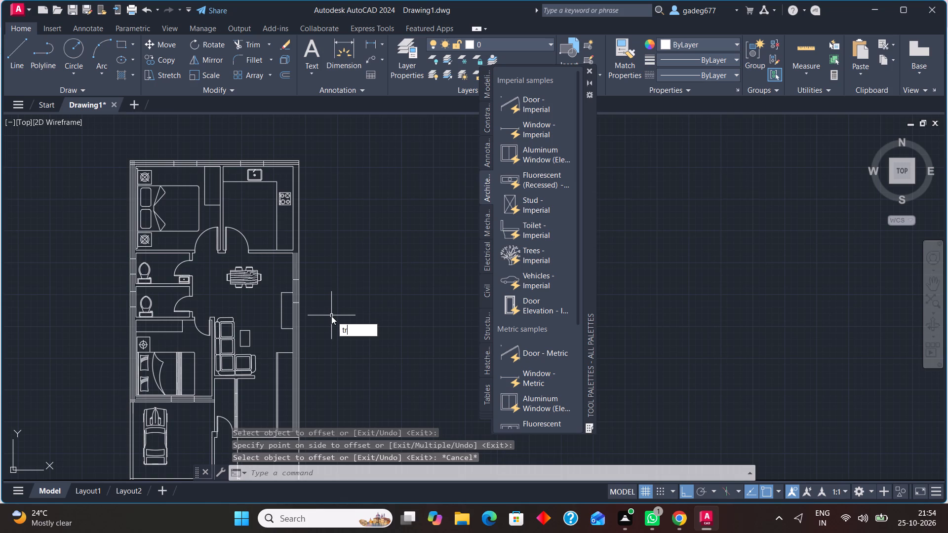
scroll(275, 162, "up", 3)
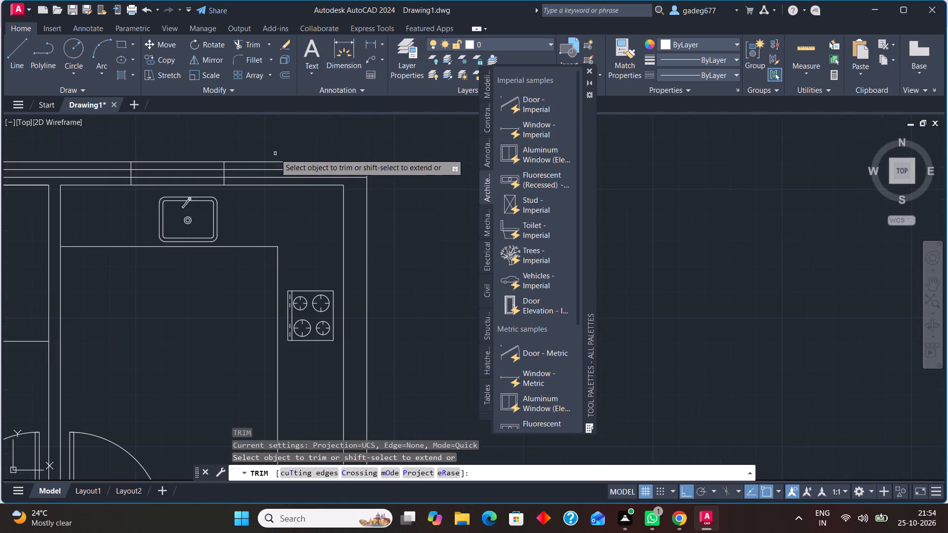
left_click(282, 170)
left_click(283, 176)
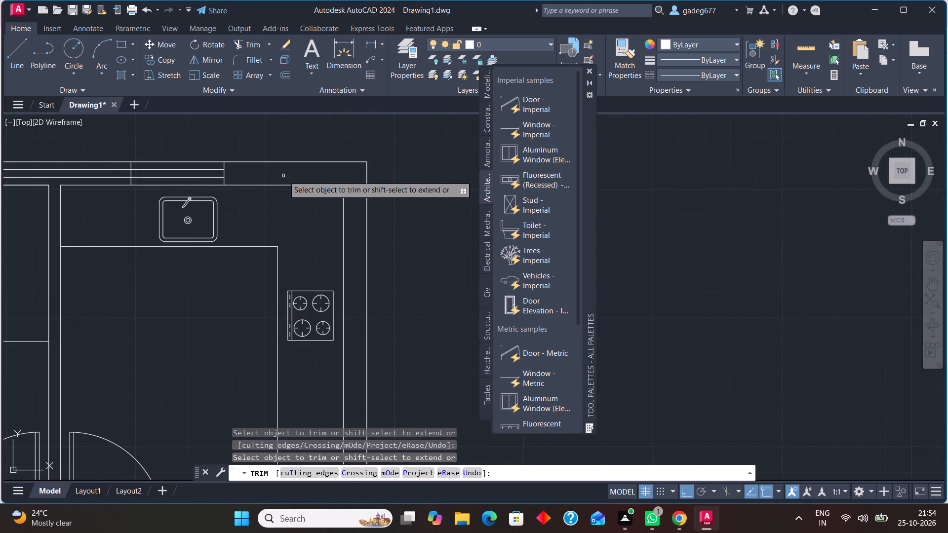
scroll(283, 176, "down", 2)
left_click(188, 176)
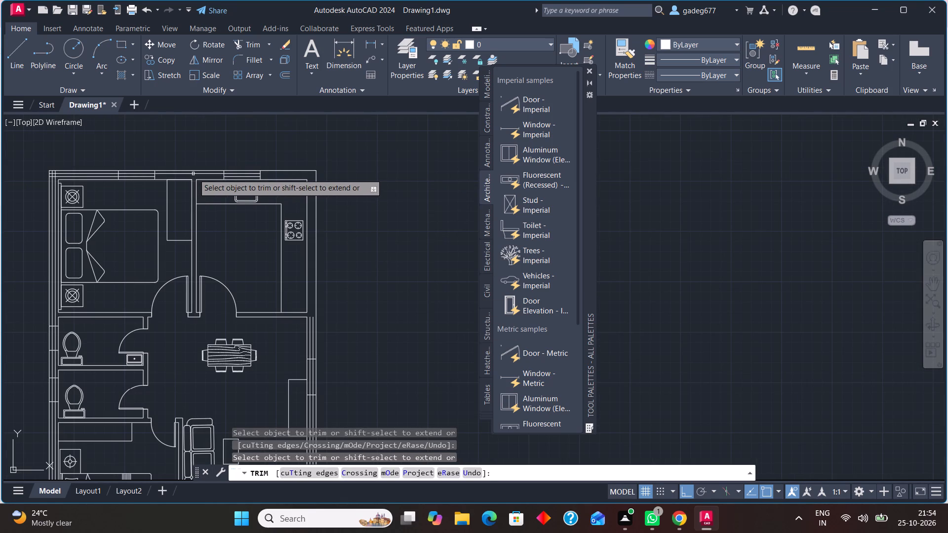
left_click(194, 173)
Trim the crossing offset line ends at the top-left wall corner and the upper offset line up to the bedroom window.
middle_click_drag(197, 174, 343, 207)
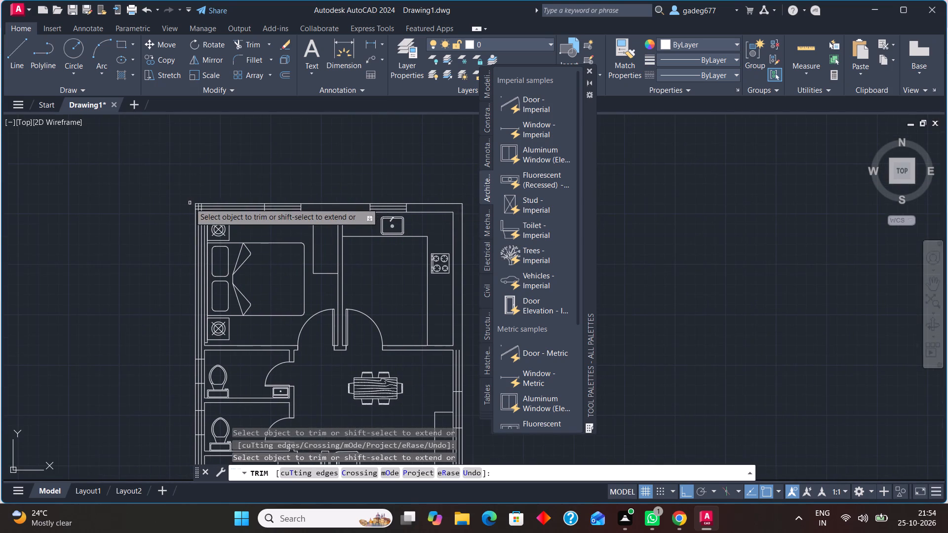
scroll(197, 203, "up", 5)
left_click(179, 248)
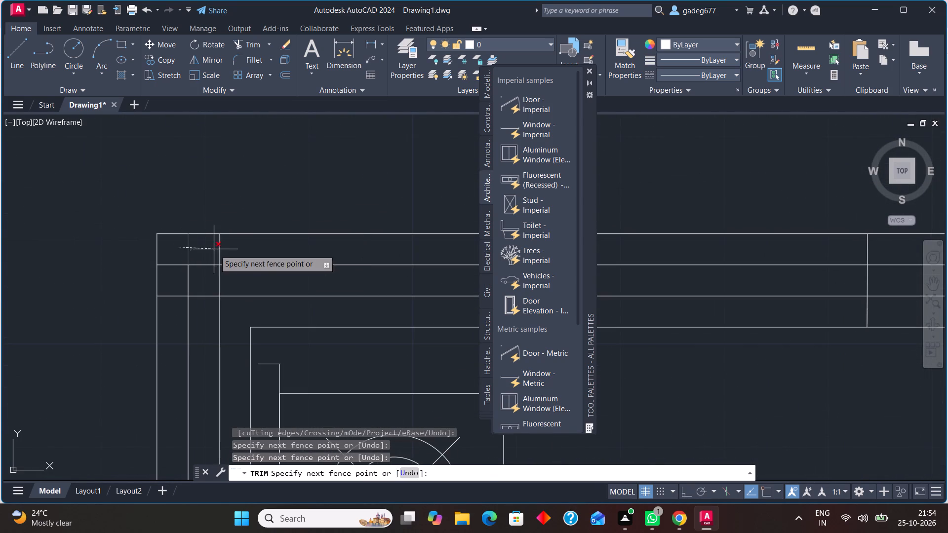
left_click(237, 249)
left_click(177, 249)
left_click(172, 298)
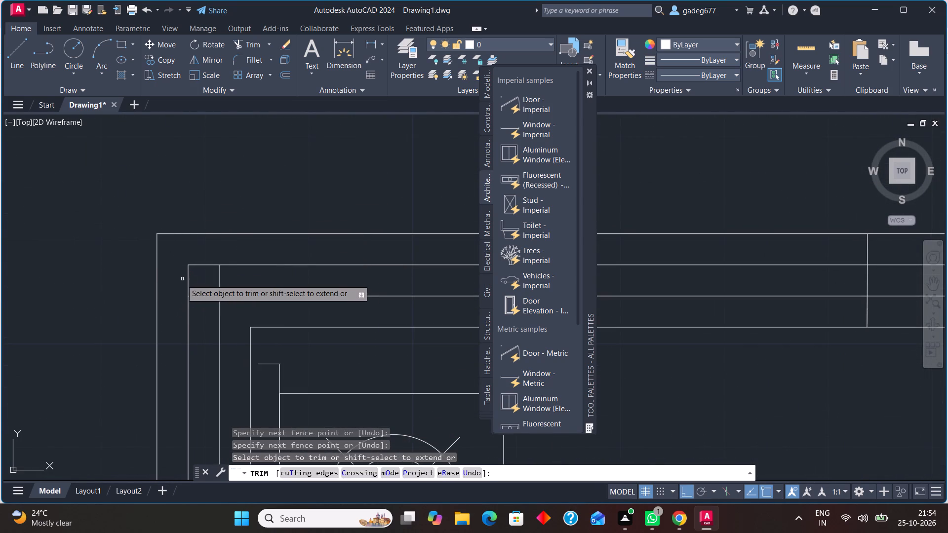
left_click(181, 279)
left_click(239, 282)
left_click(214, 257)
left_click(207, 305)
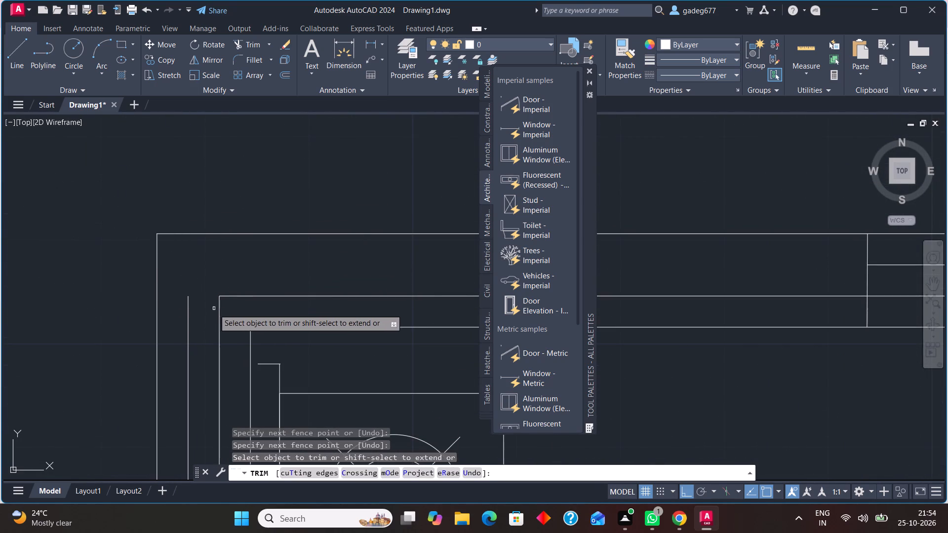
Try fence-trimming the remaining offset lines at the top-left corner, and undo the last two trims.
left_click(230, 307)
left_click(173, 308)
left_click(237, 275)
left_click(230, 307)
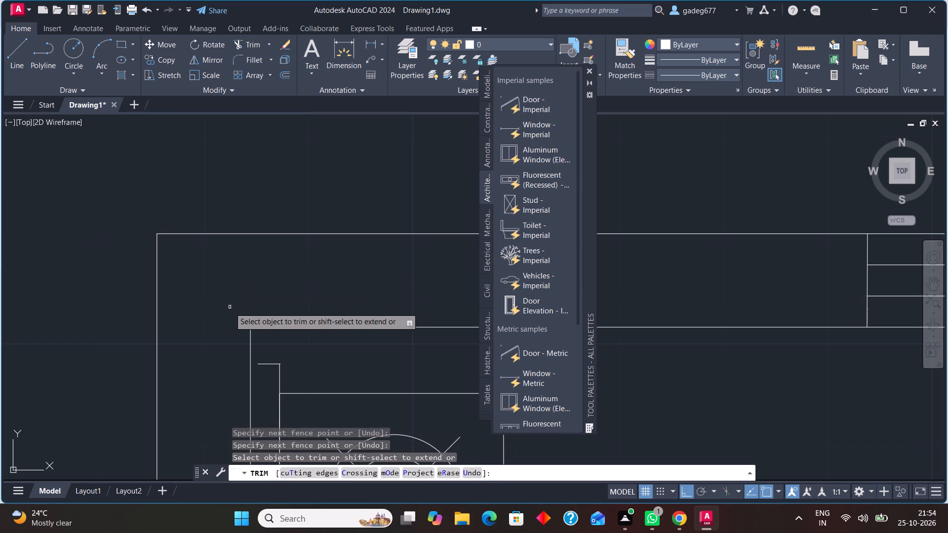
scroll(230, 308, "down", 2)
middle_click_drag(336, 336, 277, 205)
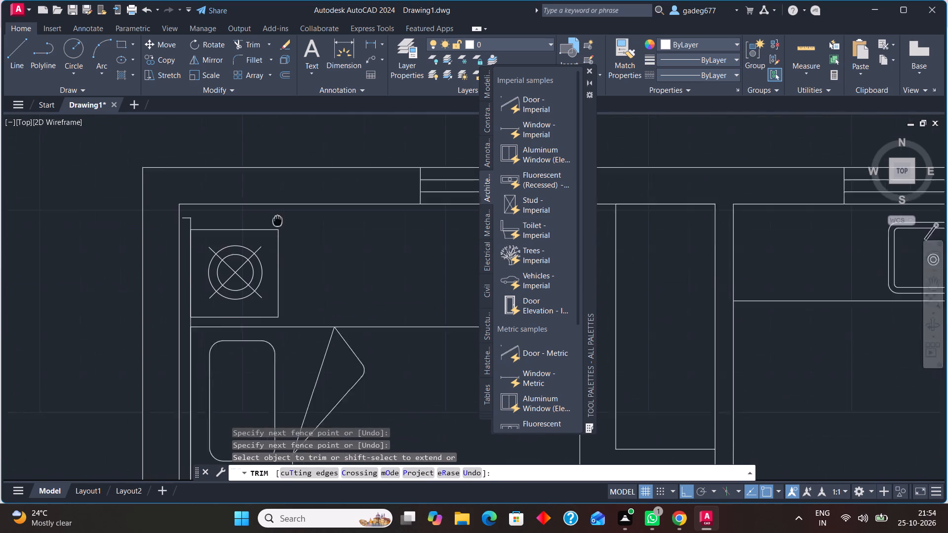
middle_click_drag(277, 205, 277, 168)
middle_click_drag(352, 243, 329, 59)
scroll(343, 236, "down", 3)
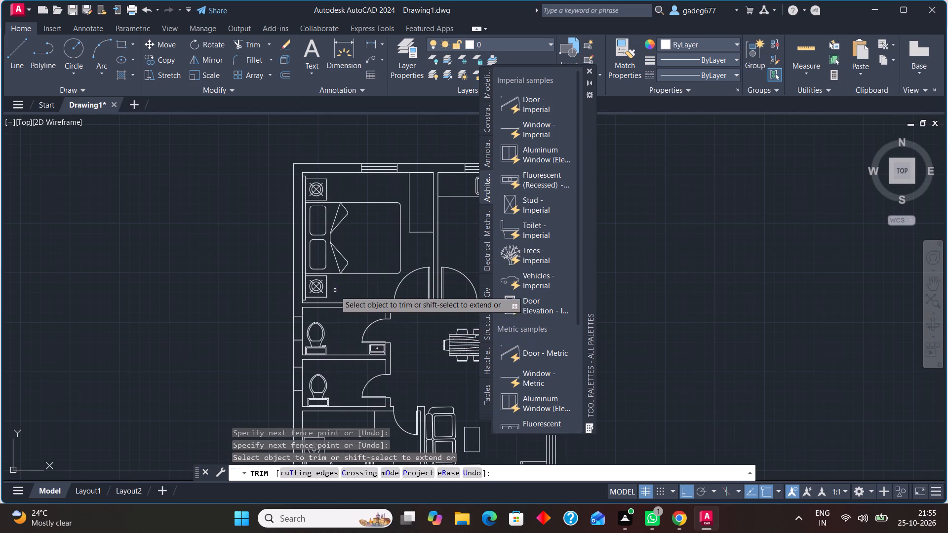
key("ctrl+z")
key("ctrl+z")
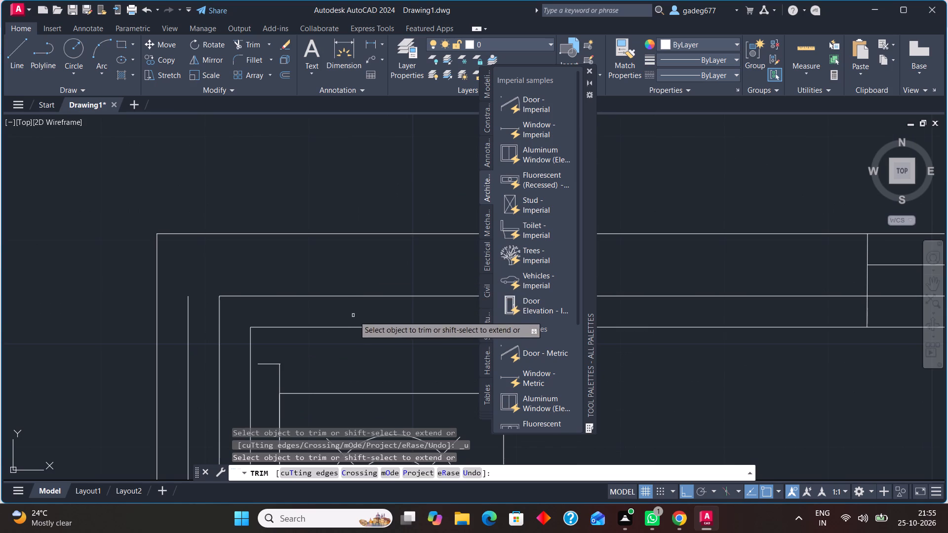
Trim the leftover offset lines in the left wall beside the upper bedroom and in the top wall before its window.
middle_click_drag(357, 310, 335, 80)
scroll(289, 160, "down", 2)
scroll(276, 238, "down", 2)
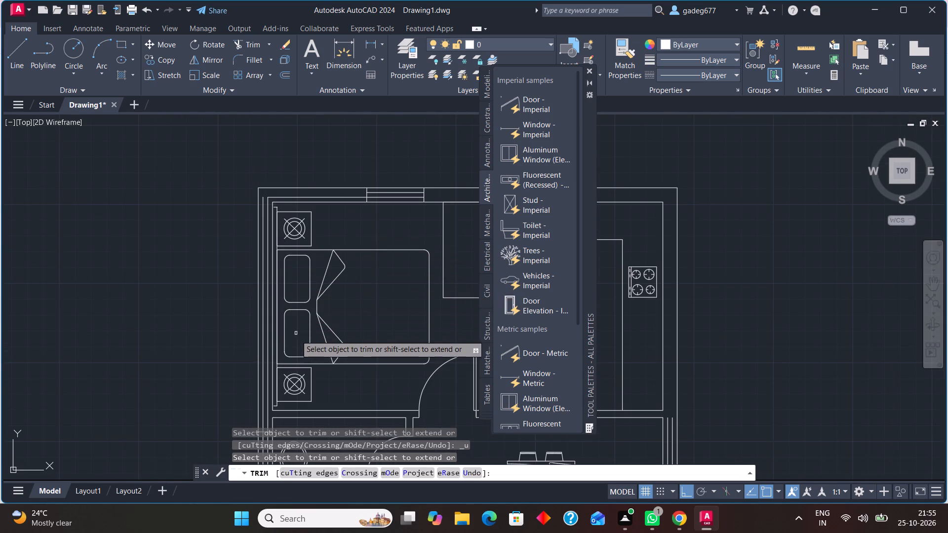
middle_click_drag(298, 344, 289, 239)
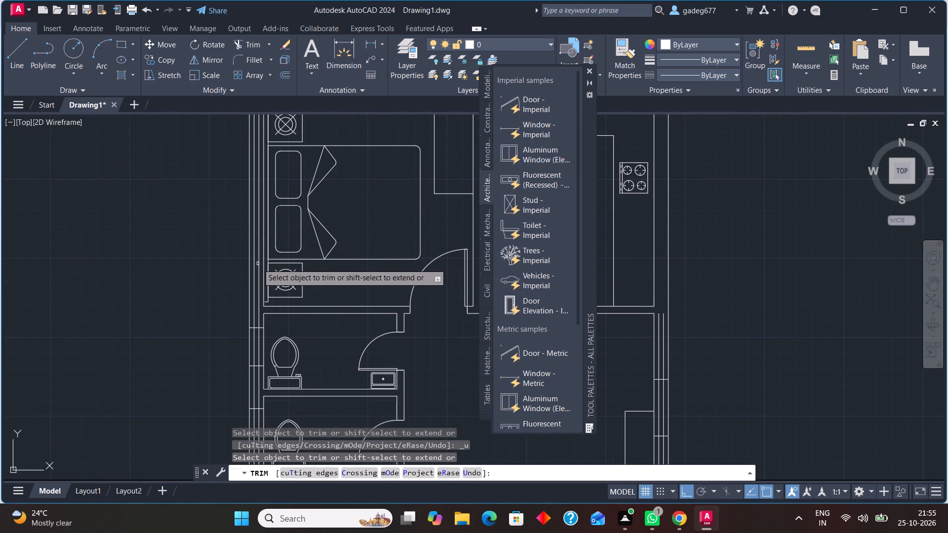
left_click(258, 264)
left_click(254, 261)
middle_click_drag(357, 212, 290, 341)
left_click(271, 220)
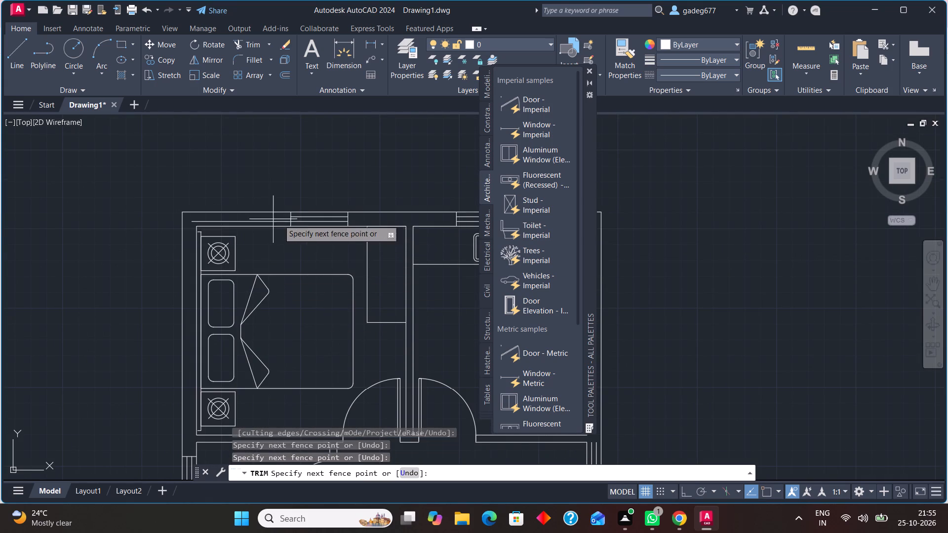
left_click(277, 223)
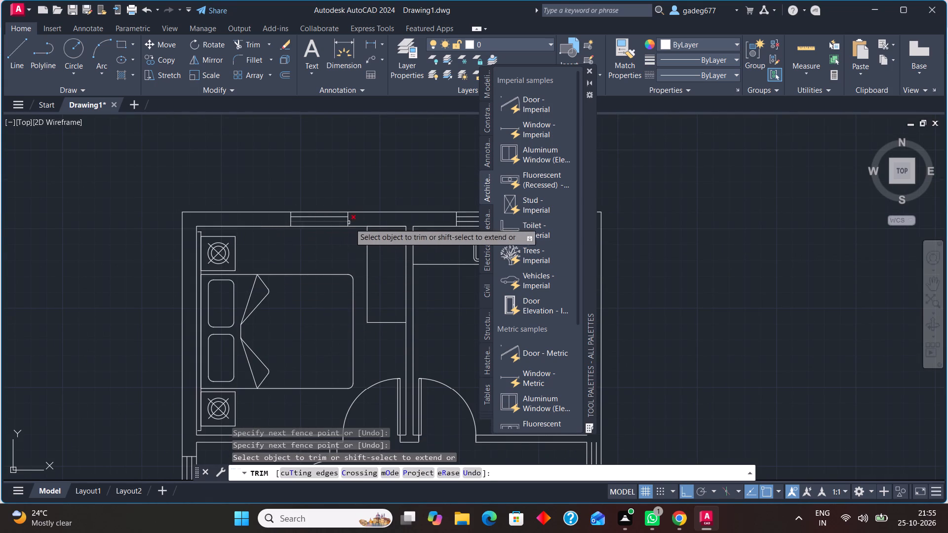
Trim the offset lines in the left exterior wall between the two bathroom windows and beside the lower bedroom.
middle_click_drag(383, 227, 421, 65)
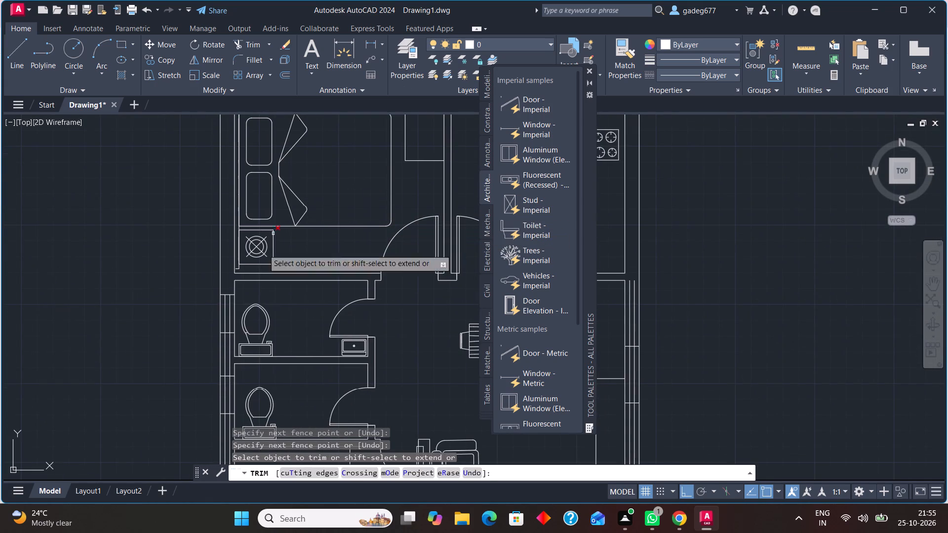
left_click(232, 341)
left_click(223, 342)
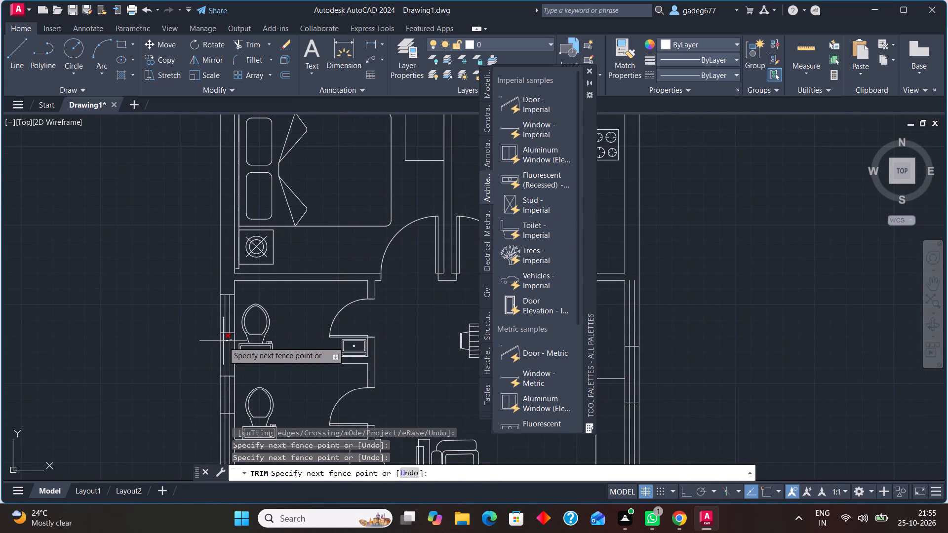
middle_click_drag(284, 335, 268, 154)
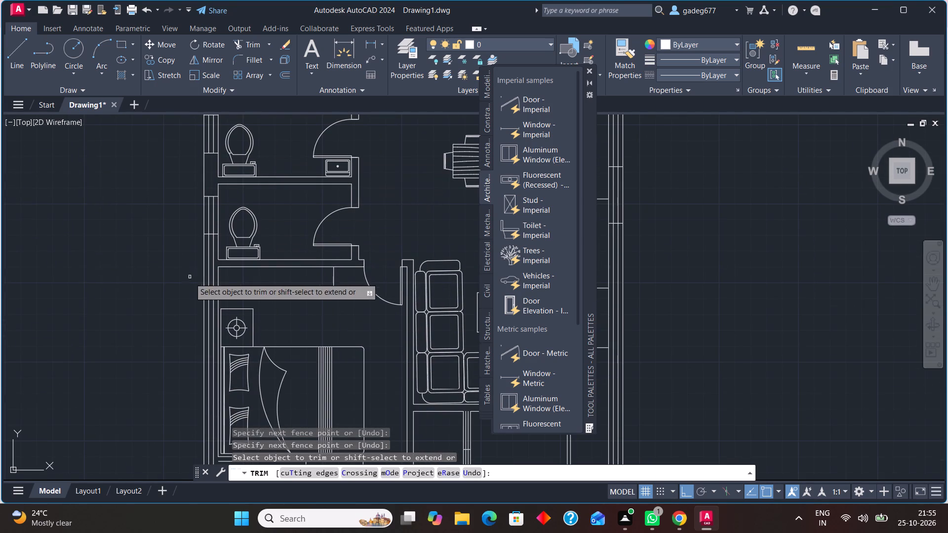
scroll(256, 299, "down", 1)
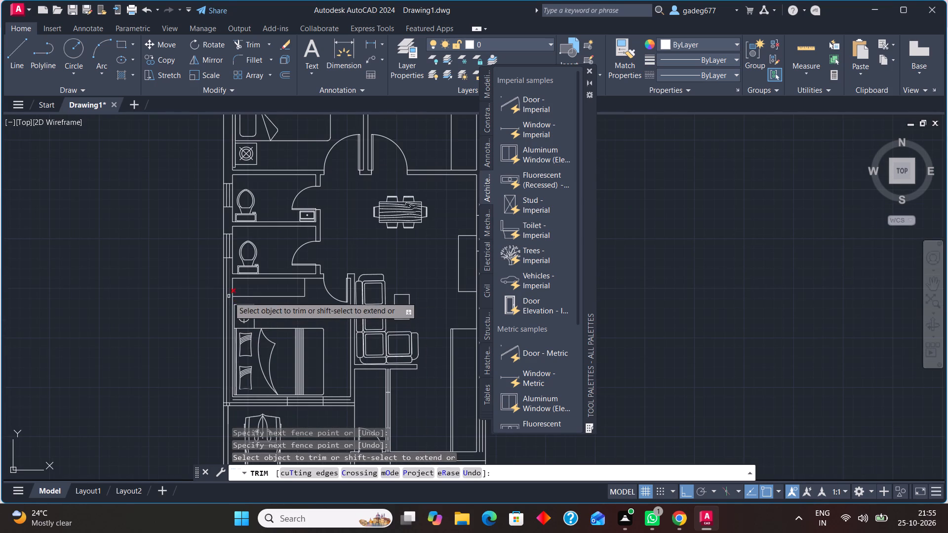
left_click(230, 294)
left_click(227, 290)
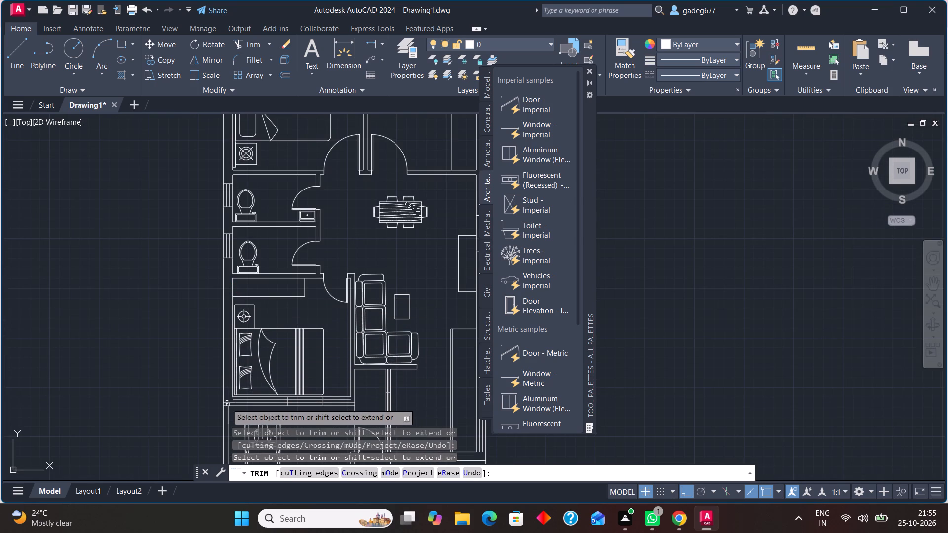
Trim the offset lines in the lower bedroom's bottom wall from the left corner up to its window and beyond the window.
left_click(227, 405)
left_click(229, 405)
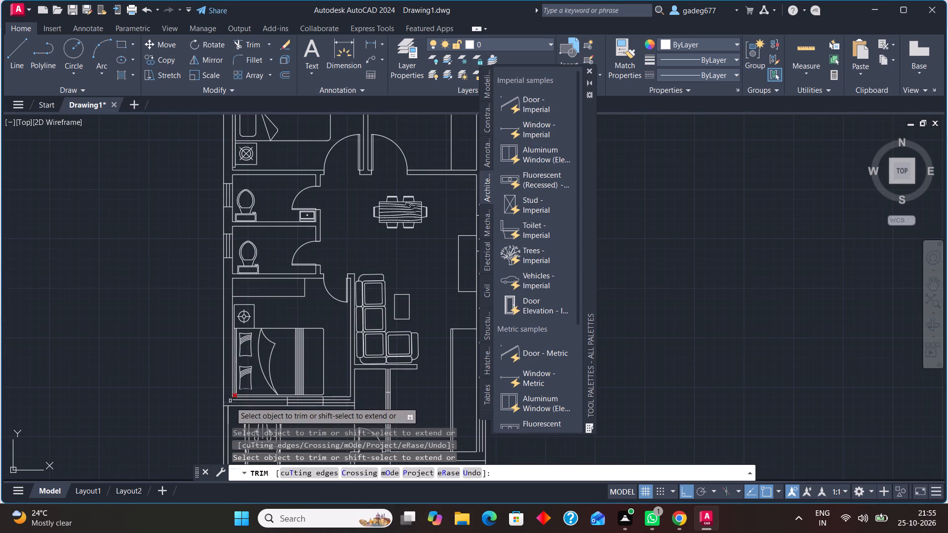
left_click(230, 402)
left_click(230, 403)
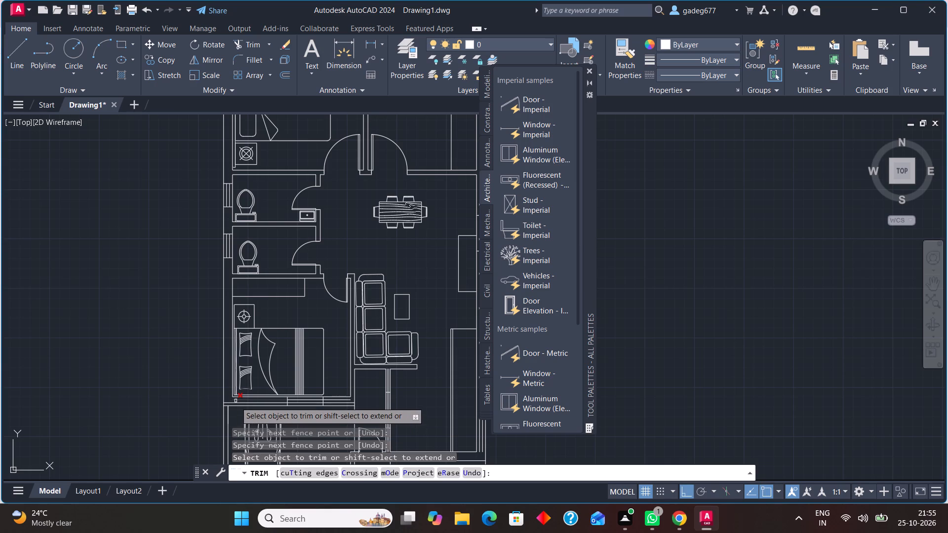
left_click(236, 401)
left_click(235, 404)
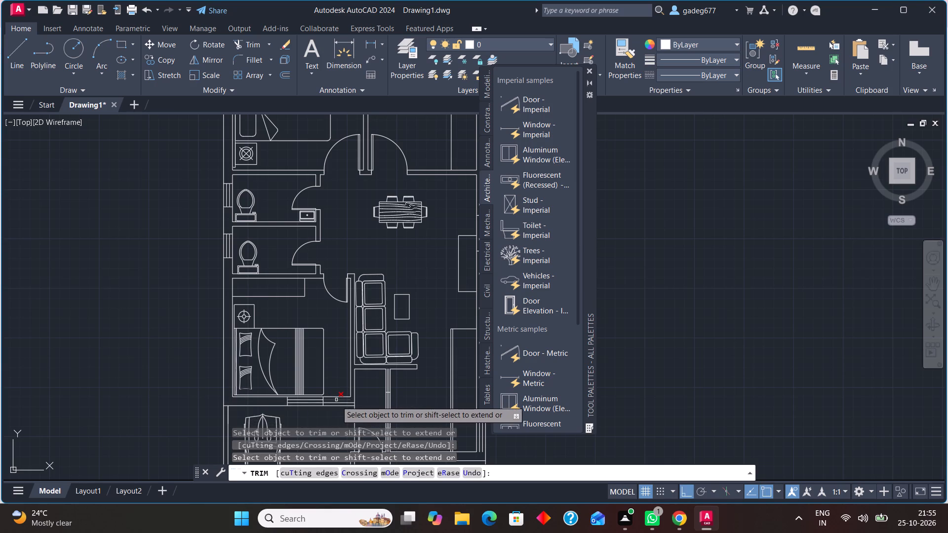
scroll(336, 399, "up", 1)
left_click(330, 401)
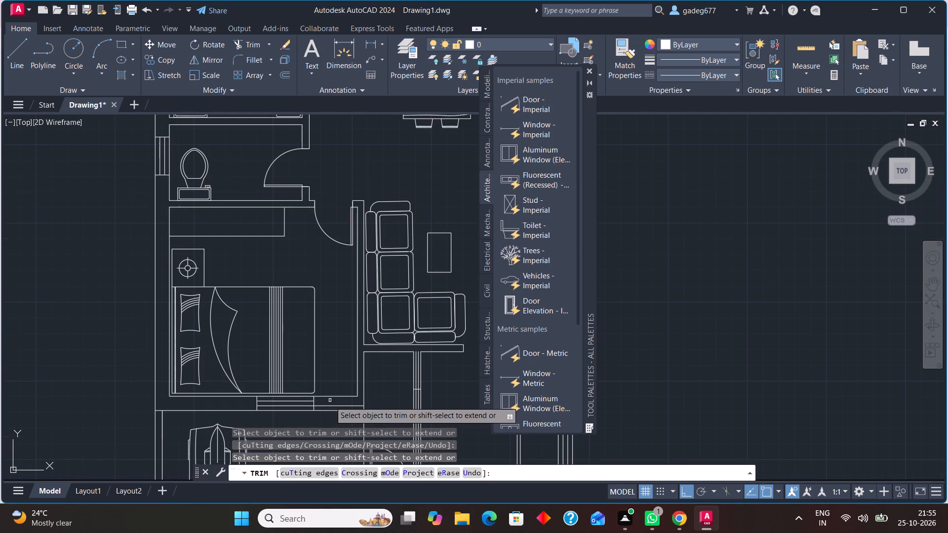
left_click(329, 408)
Trim the two offset lines above the window in the short vertical wall below the sofa.
middle_click_drag(372, 388, 284, 330)
scroll(290, 336, "up", 1)
middle_click_drag(284, 330, 219, 274)
scroll(289, 257, "up", 1)
left_click(289, 251)
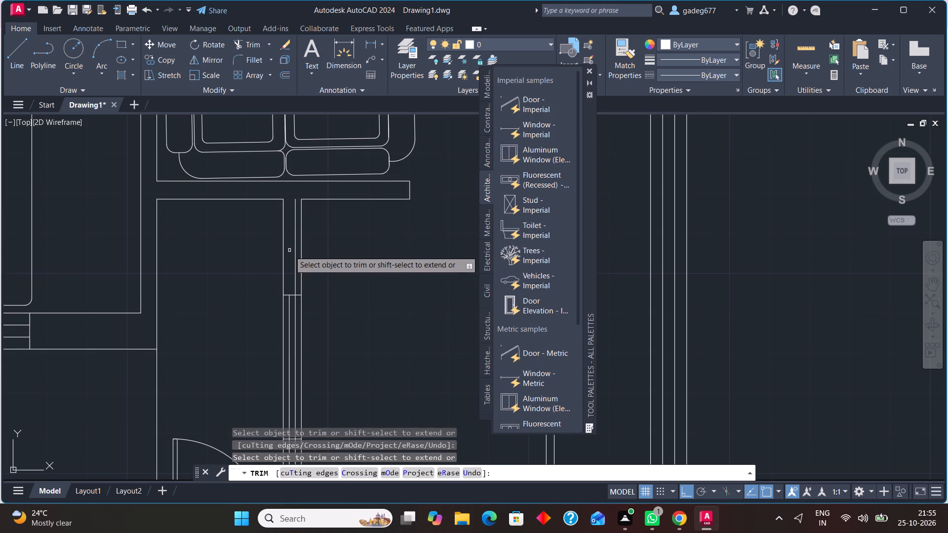
left_click(295, 245)
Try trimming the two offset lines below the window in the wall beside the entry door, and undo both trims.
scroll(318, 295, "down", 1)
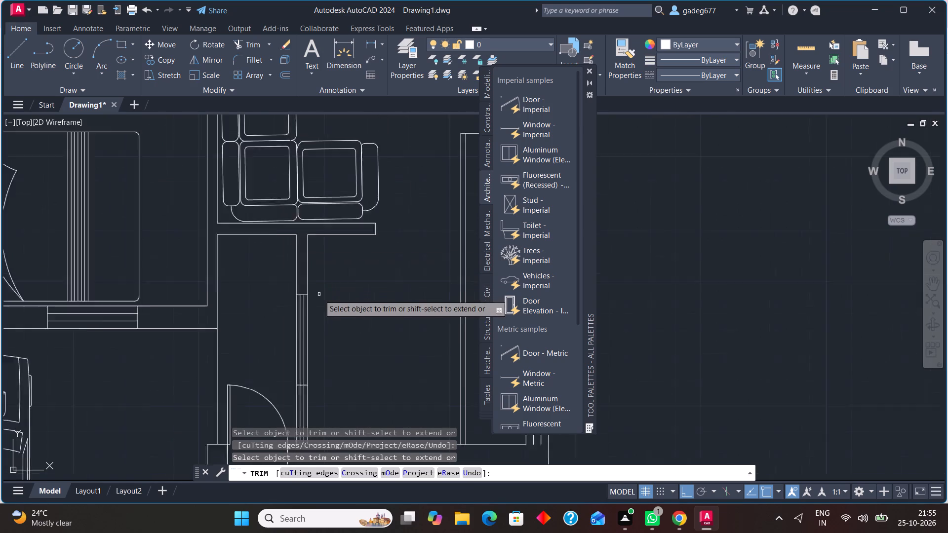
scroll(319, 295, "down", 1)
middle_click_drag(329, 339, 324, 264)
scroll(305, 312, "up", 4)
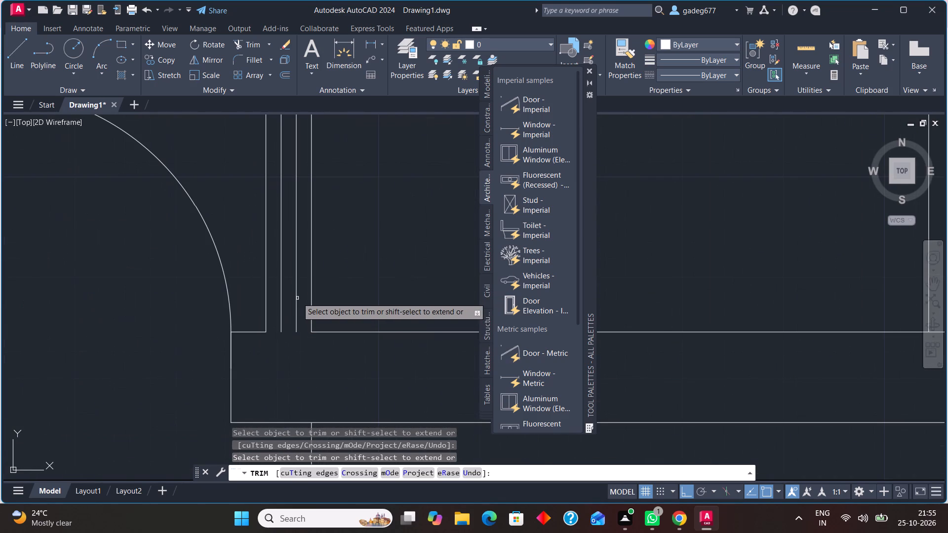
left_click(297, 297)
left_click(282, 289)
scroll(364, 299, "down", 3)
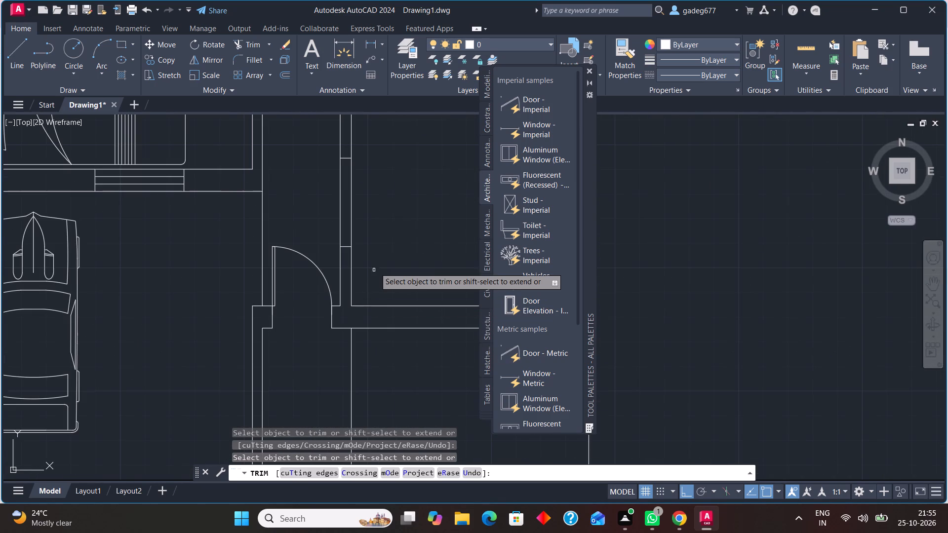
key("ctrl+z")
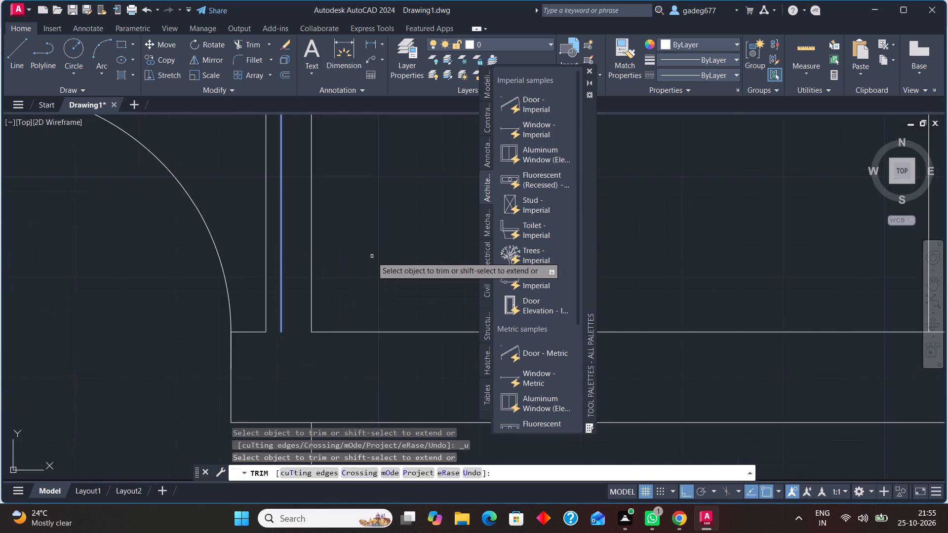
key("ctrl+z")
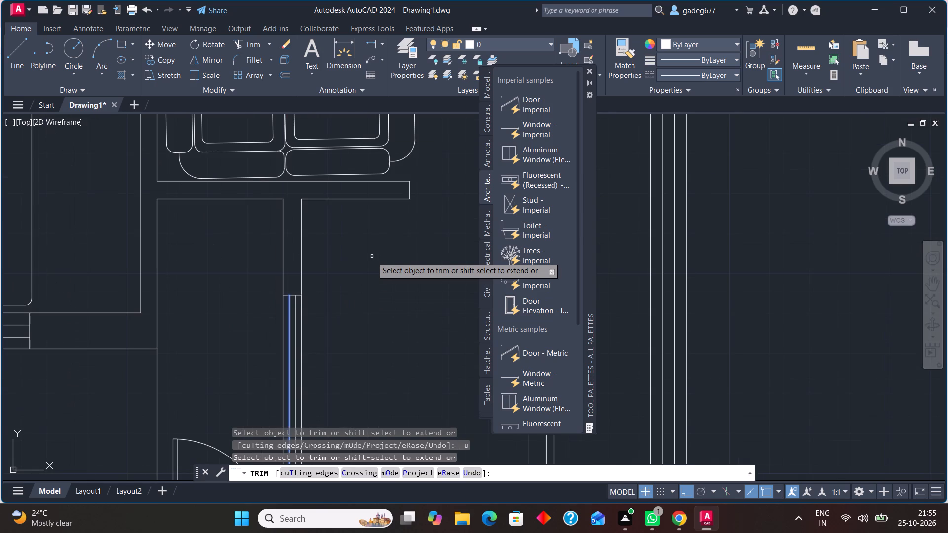
Trim the offset lines below the window in the vertical wall beside the entry door.
scroll(357, 257, "down", 2)
middle_click_drag(375, 359, 341, 249)
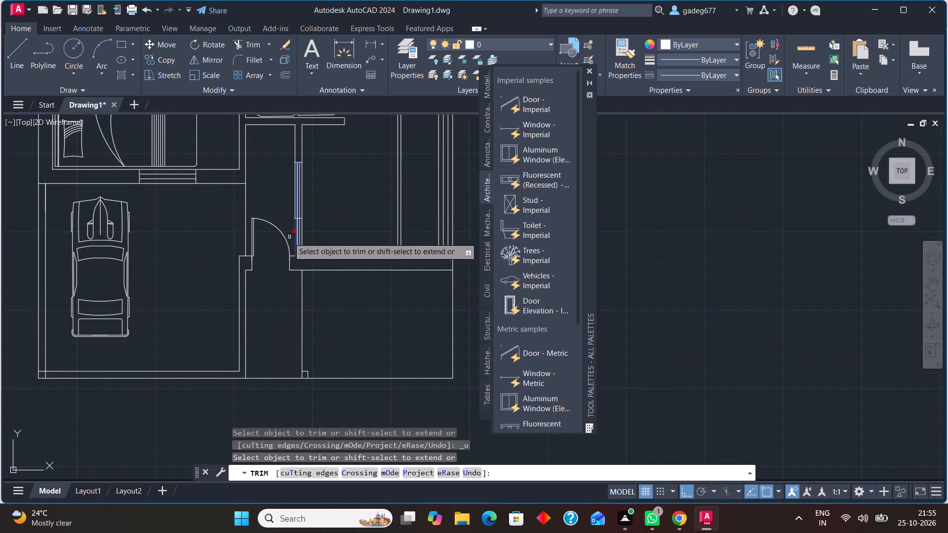
left_click(300, 231)
left_click(298, 228)
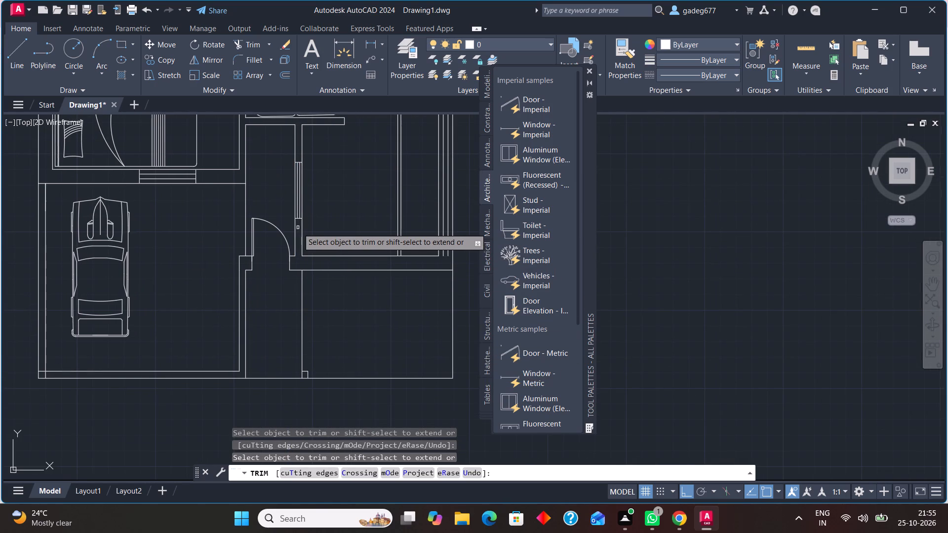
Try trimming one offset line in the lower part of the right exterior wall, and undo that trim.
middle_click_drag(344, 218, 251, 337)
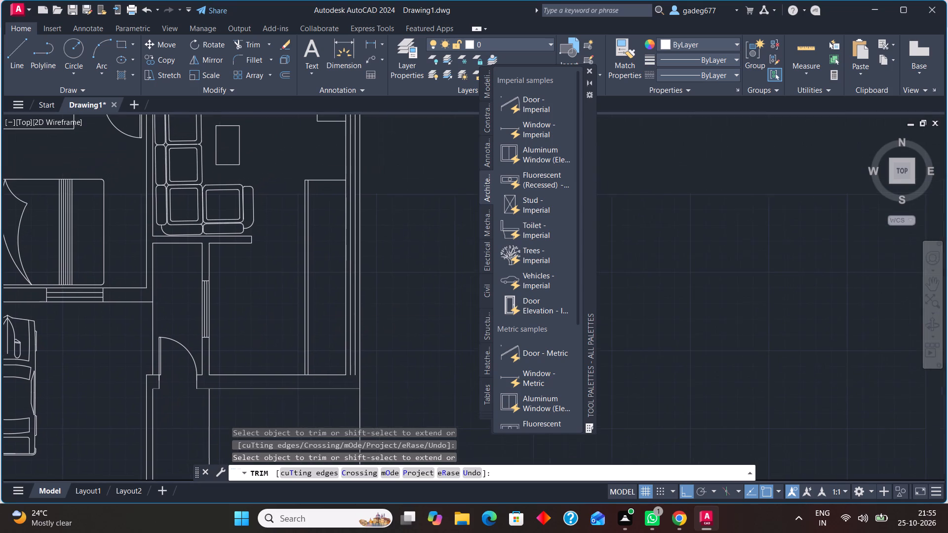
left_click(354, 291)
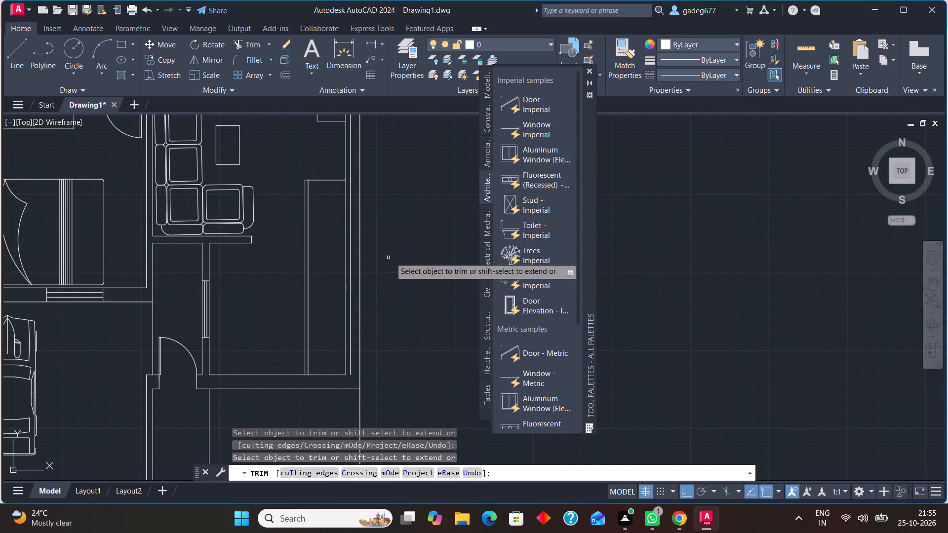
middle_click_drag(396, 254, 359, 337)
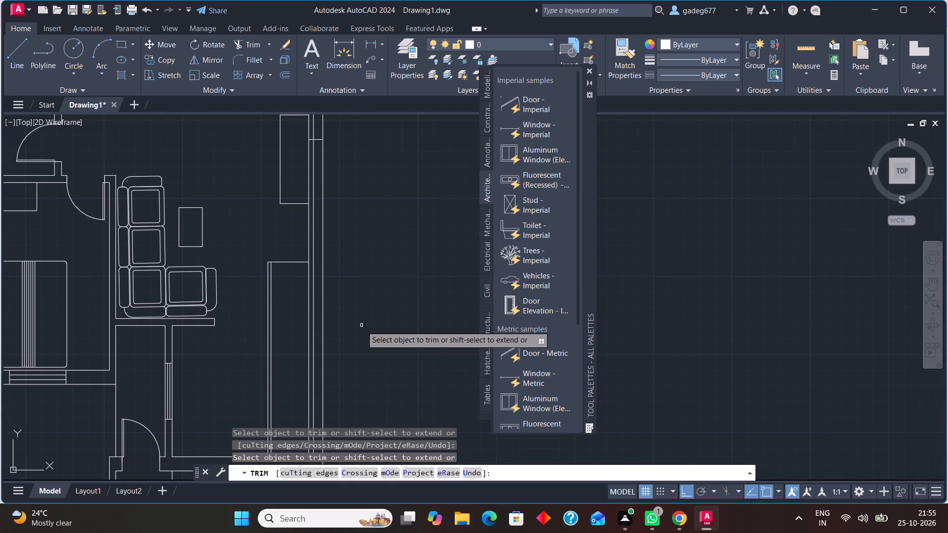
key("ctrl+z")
Trim both offset lines above and below the dining-area window in the right exterior wall, and end the trimming.
scroll(316, 323, "down", 2)
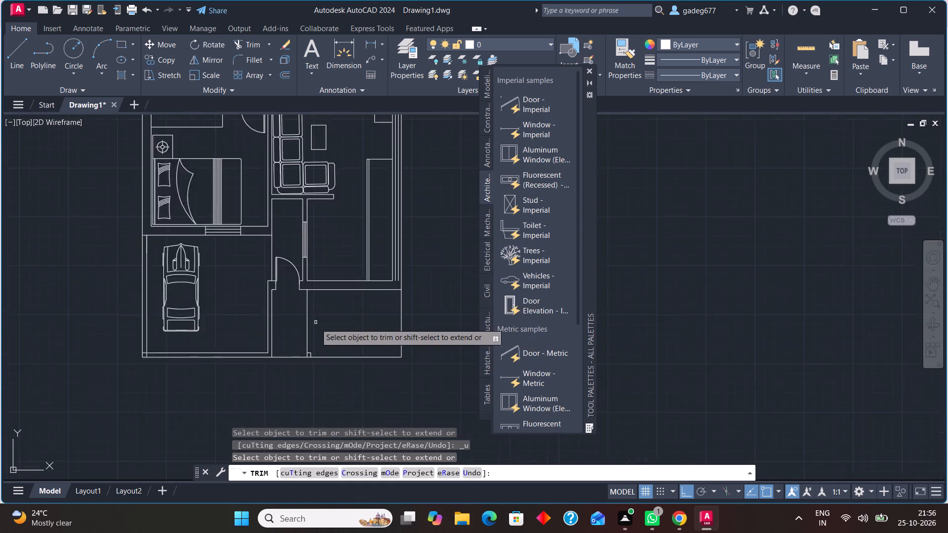
middle_click_drag(383, 230, 335, 297)
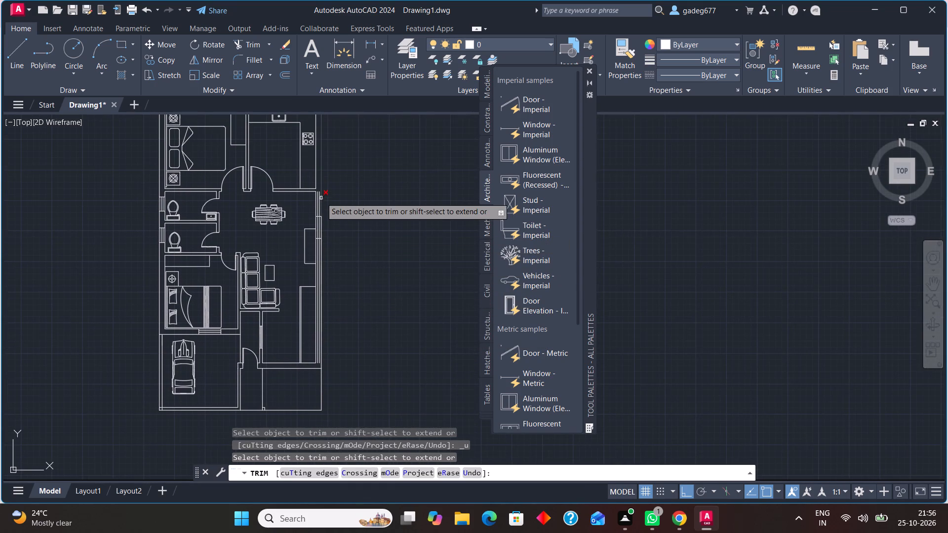
scroll(317, 194, "up", 3)
left_click(318, 190)
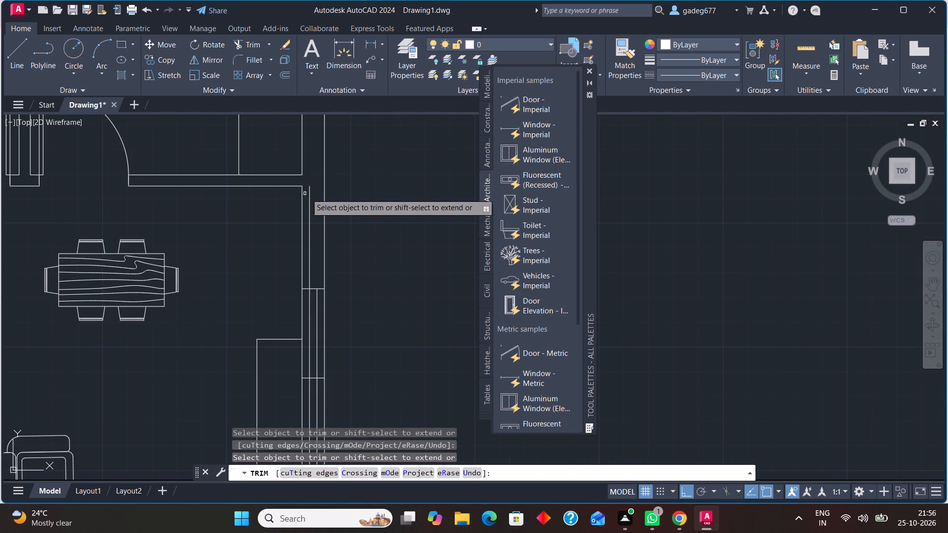
left_click(311, 193)
middle_click_drag(355, 294, 357, 86)
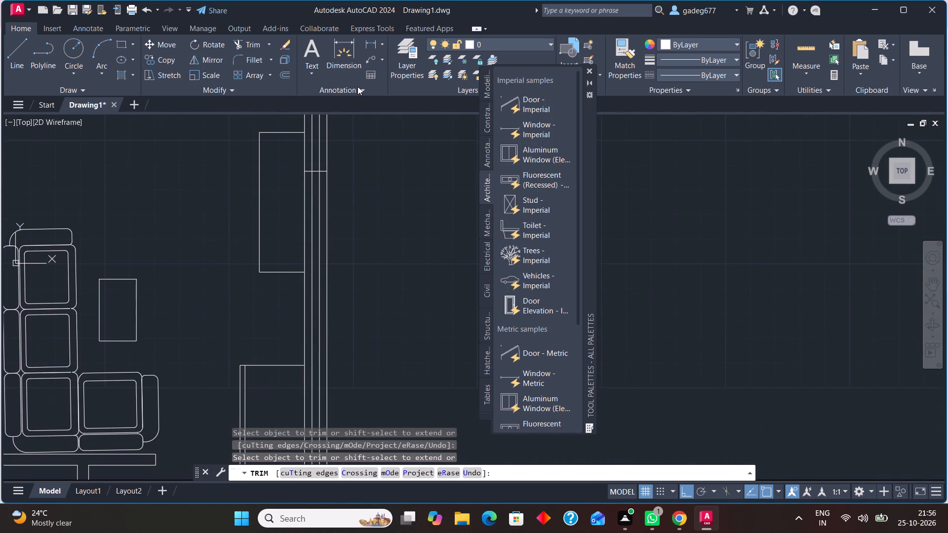
left_click(321, 189)
left_click(313, 186)
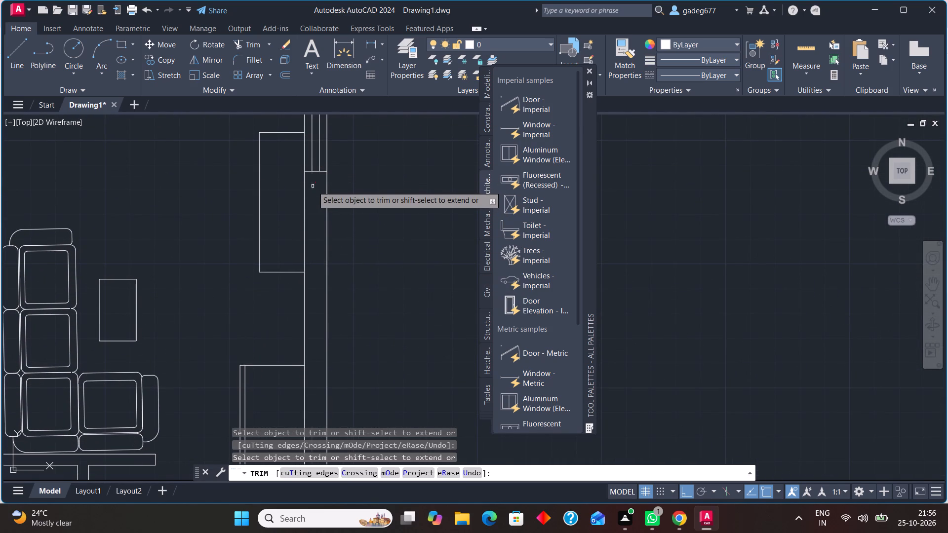
scroll(351, 184, "down", 2)
middle_click_drag(388, 217, 362, 316)
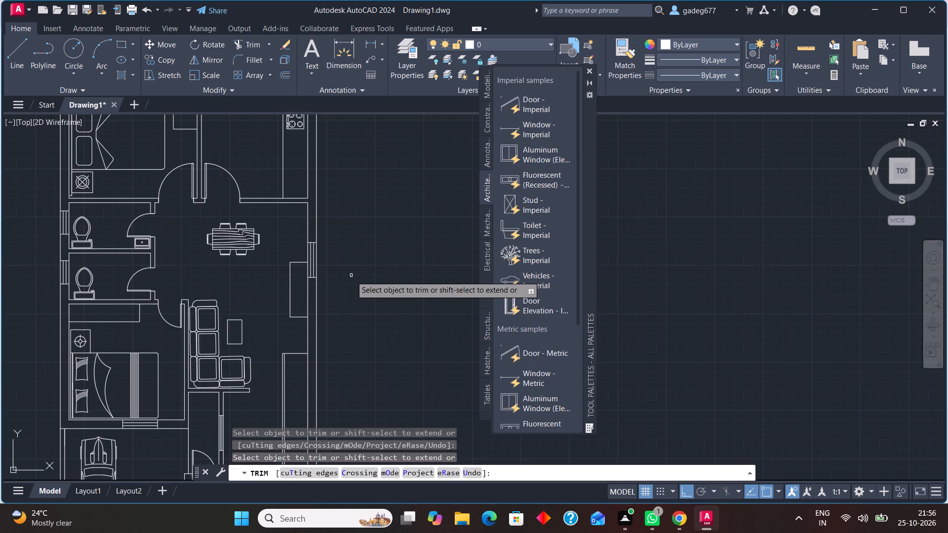
middle_click_drag(343, 277, 338, 333)
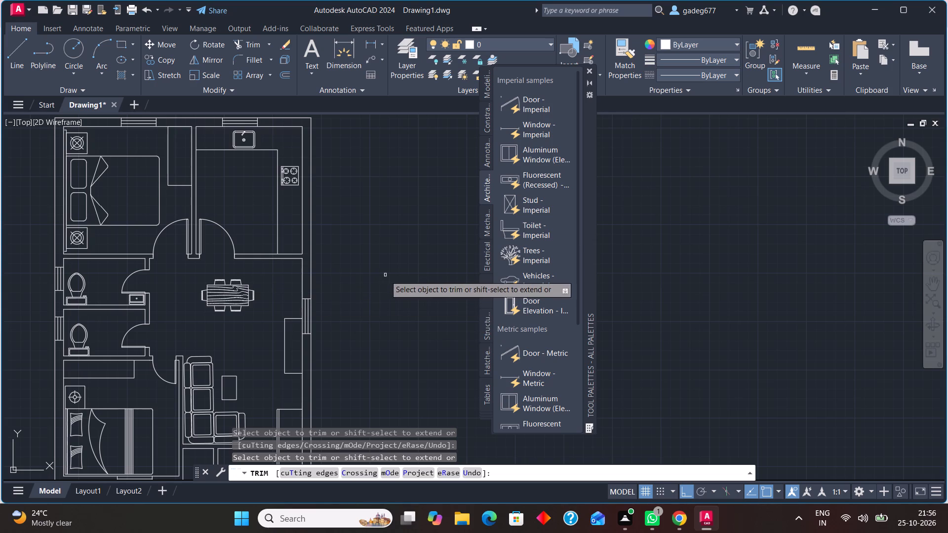
key("Escape")
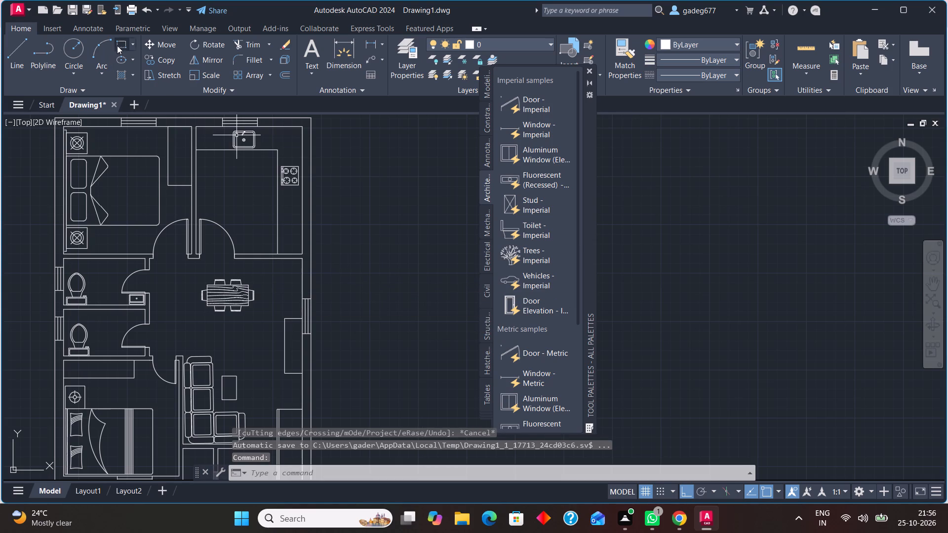
Draw a narrow vertical rectangle about 2 1/2" by 3'-4" inside the cabinet against the right wall of the living area.
left_click(120, 44)
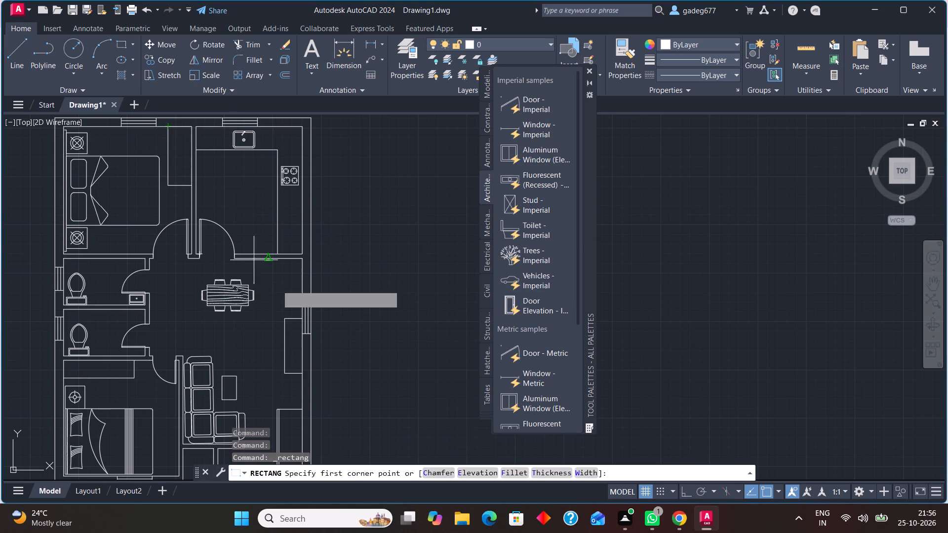
scroll(293, 337, "up", 3)
middle_click_drag(279, 329, 266, 249)
left_click(260, 224)
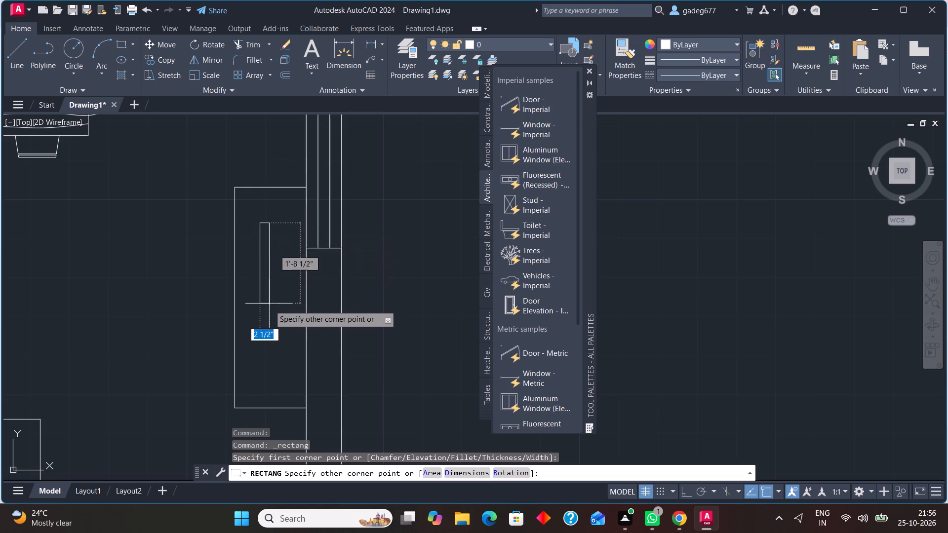
left_click(269, 381)
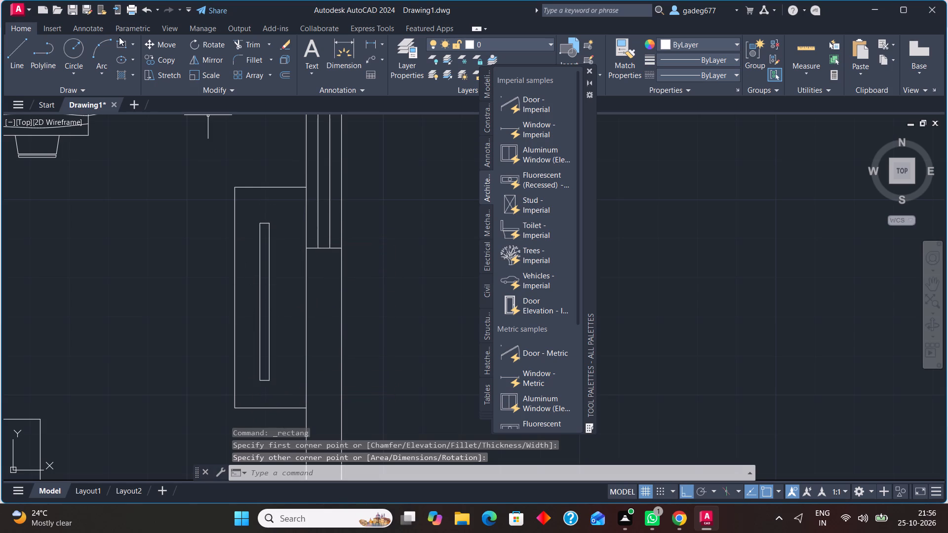
Draw a second rectangle about 7" by 1'-2" across the middle of the narrow rectangle in the living-area cabinet.
left_click(119, 39)
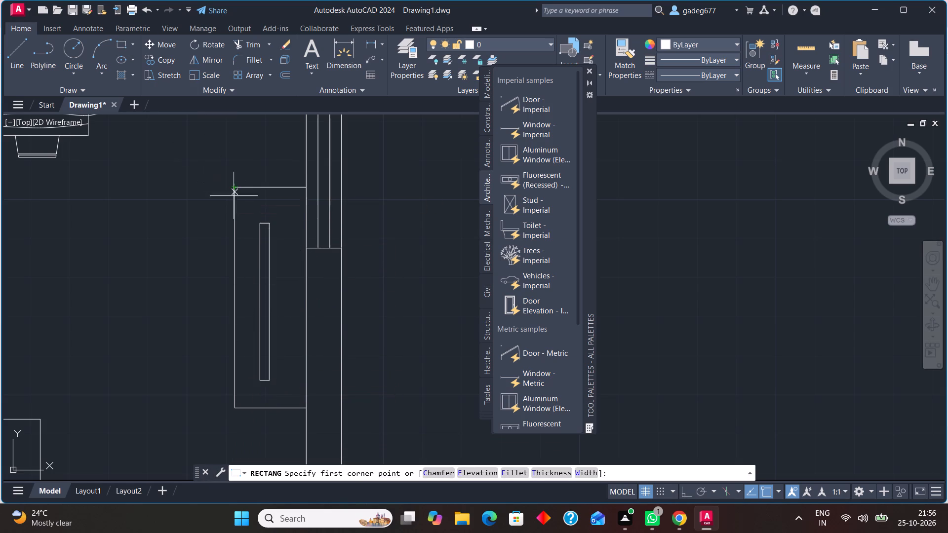
left_click(252, 279)
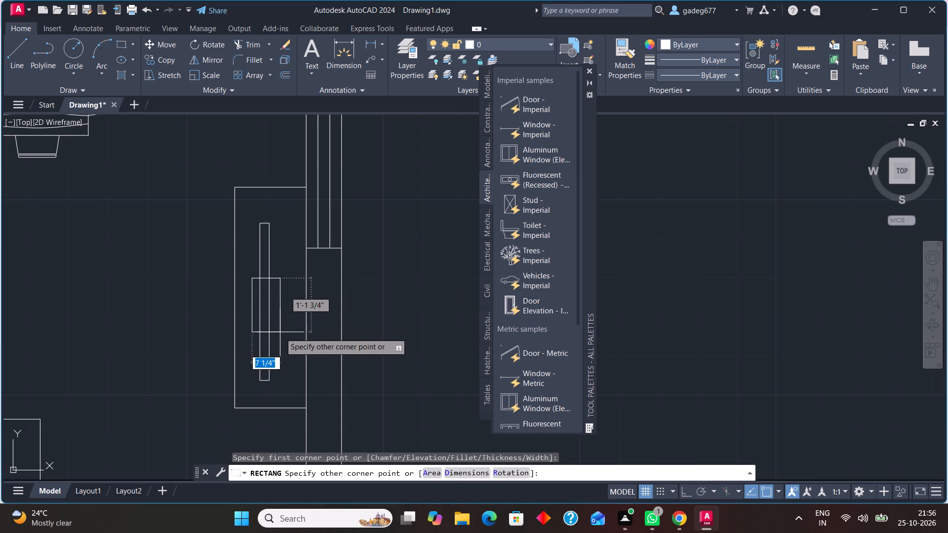
left_click(276, 333)
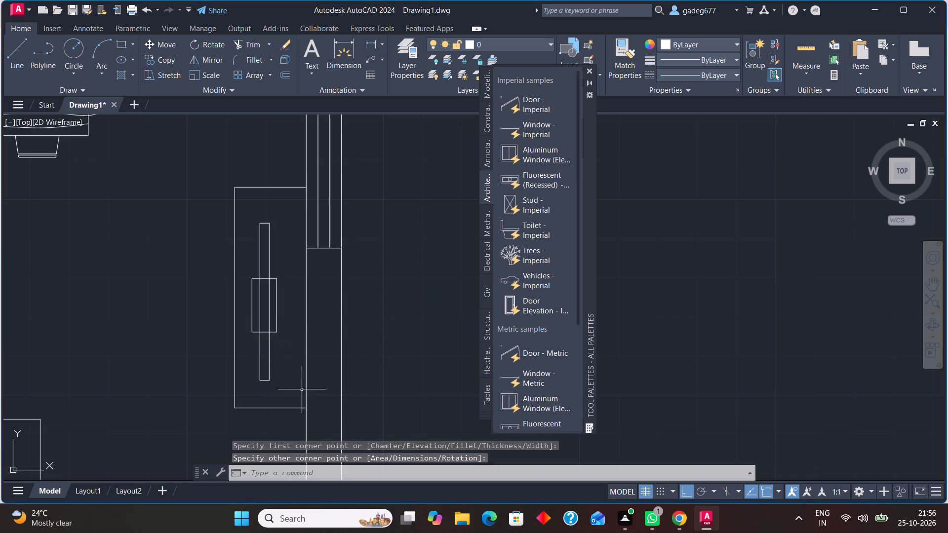
scroll(313, 389, "down", 2)
middle_click_drag(344, 378, 301, 238)
scroll(293, 220, "down", 1)
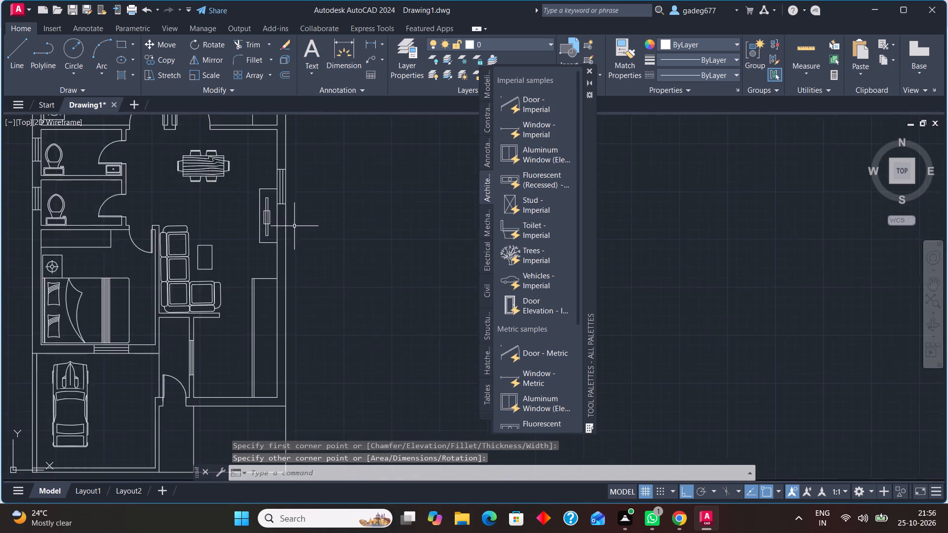
Offset the top edge of the narrow strip along the lower right wall downward at 1' spacing to create the first four stair tread lines.
scroll(294, 227, "down", 1)
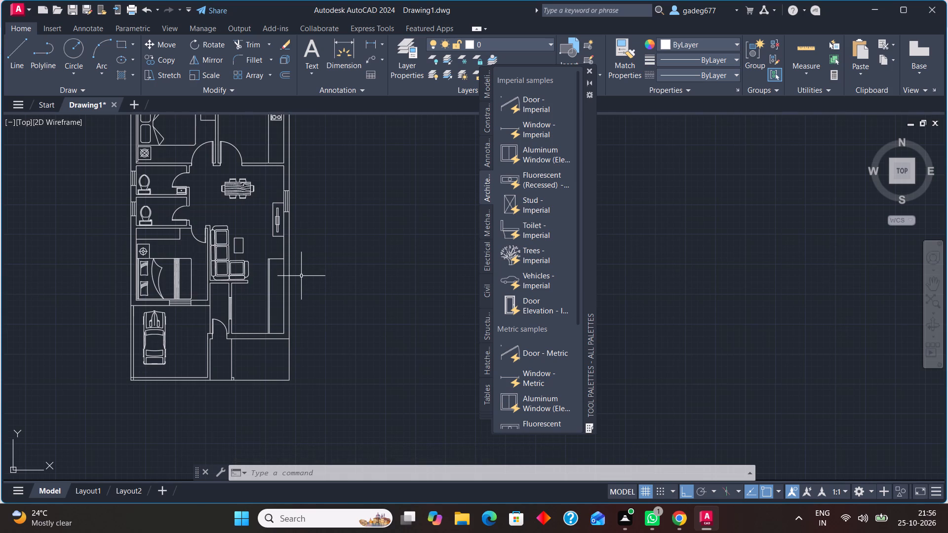
middle_click_drag(315, 263, 305, 337)
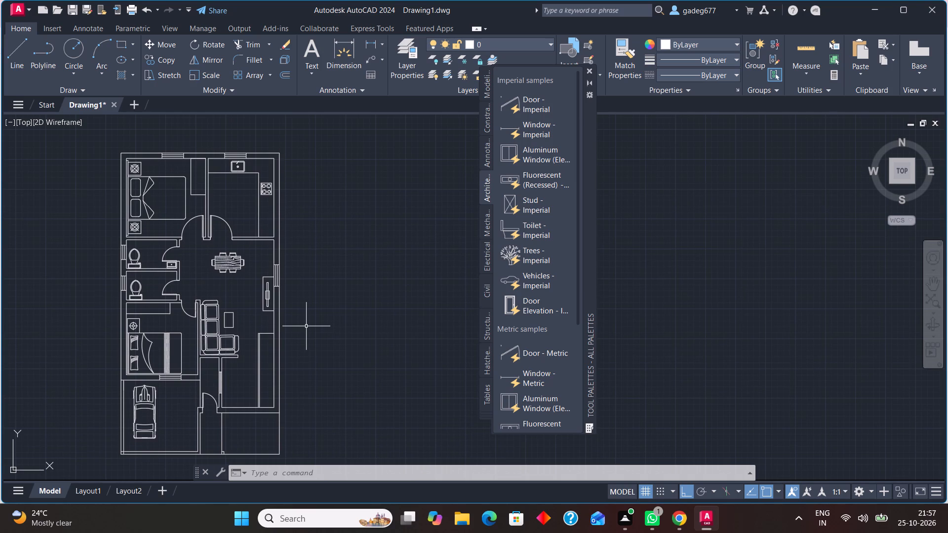
middle_click_drag(306, 324, 315, 363)
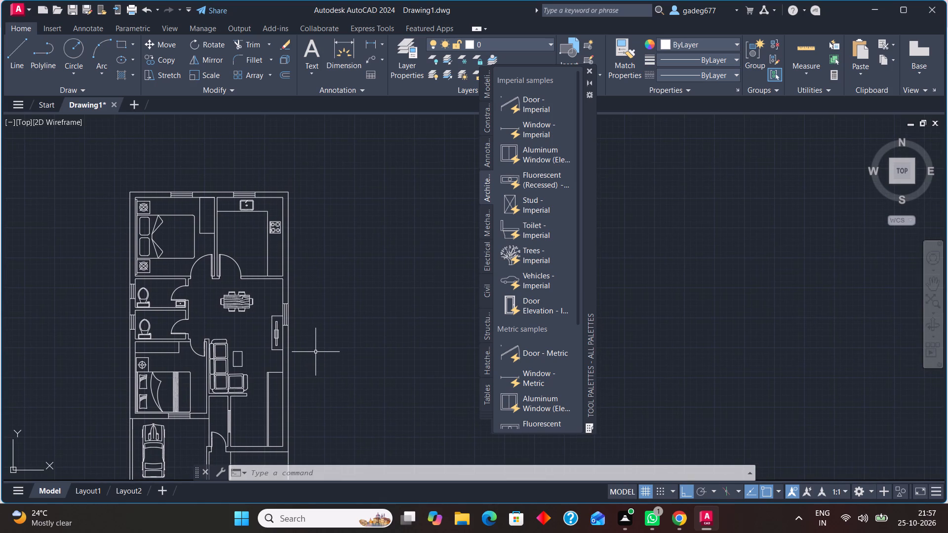
scroll(245, 397, "up", 2)
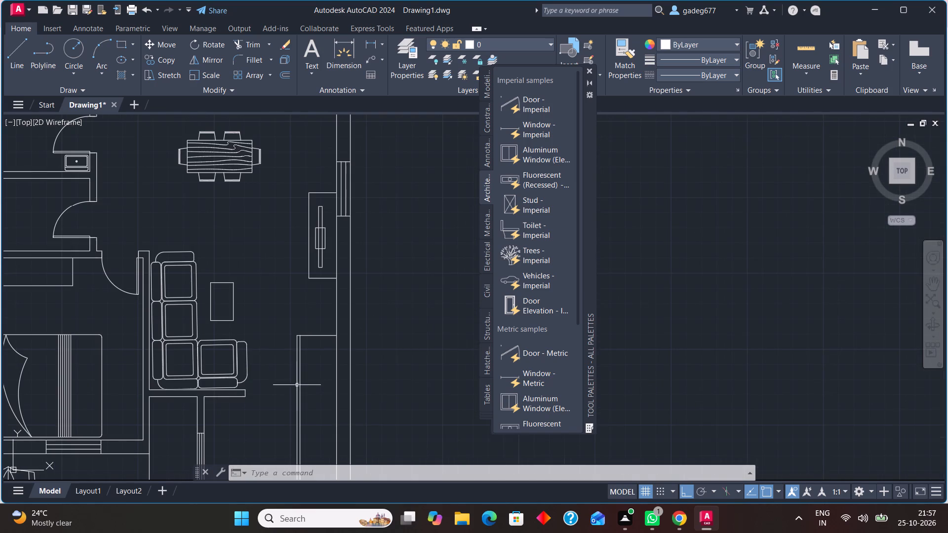
middle_click_drag(310, 391, 273, 273)
scroll(273, 273, "up", 1)
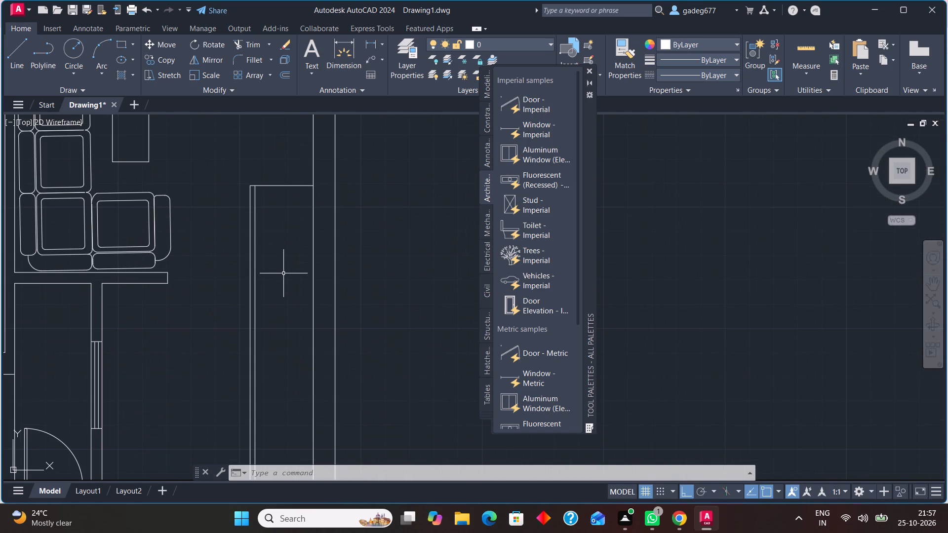
type("off")
key("Return")
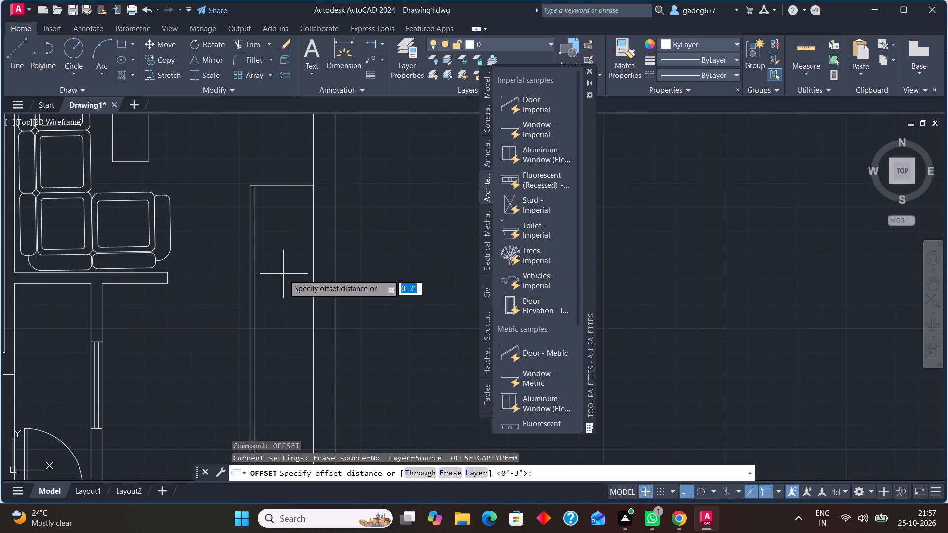
type("1'")
key("Return")
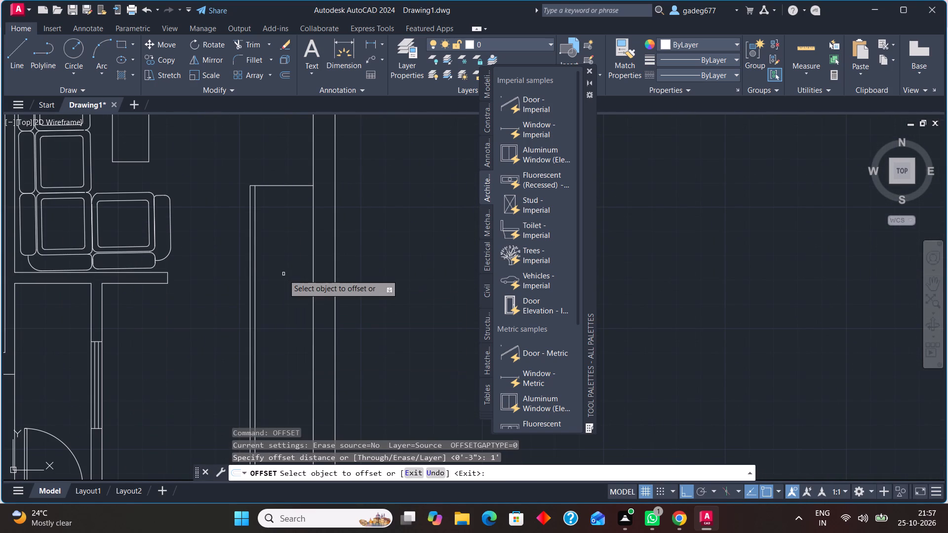
left_click(297, 184)
left_click(301, 246)
left_click(291, 214)
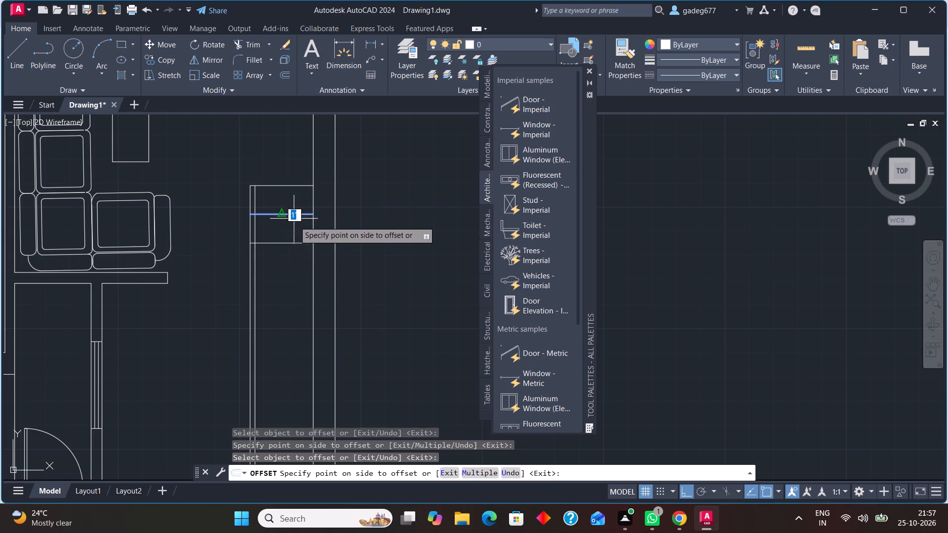
left_click(295, 289)
left_click(290, 243)
left_click(289, 304)
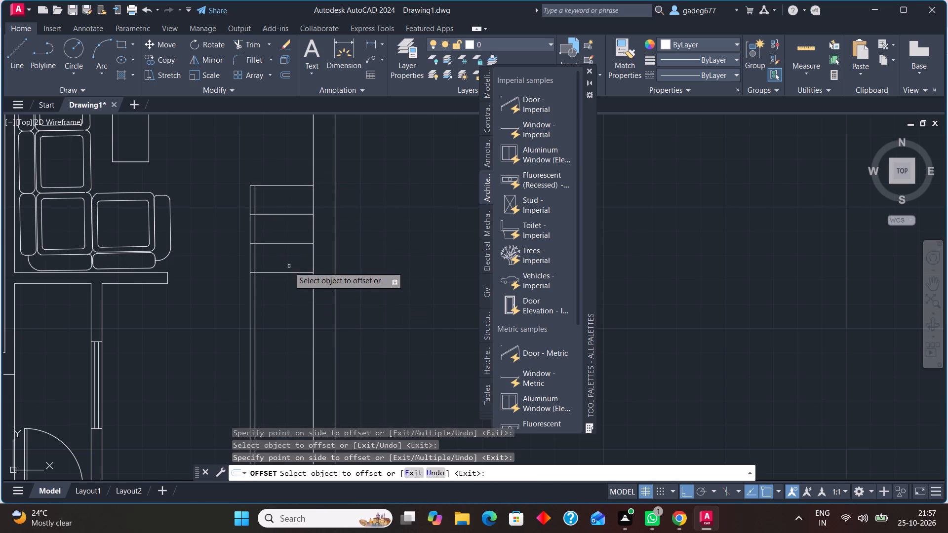
left_click(291, 273)
left_click(282, 320)
Continue the 1' offsets downward from the lowest tread line to add three more tread lines, and end the offsetting.
left_click(287, 300)
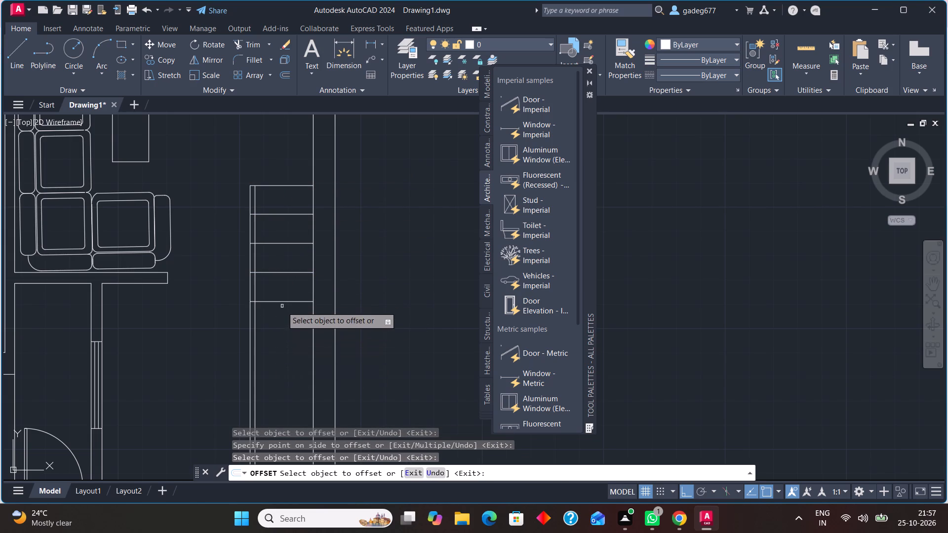
left_click(283, 303)
left_click(289, 359)
left_click(295, 330)
left_click(287, 365)
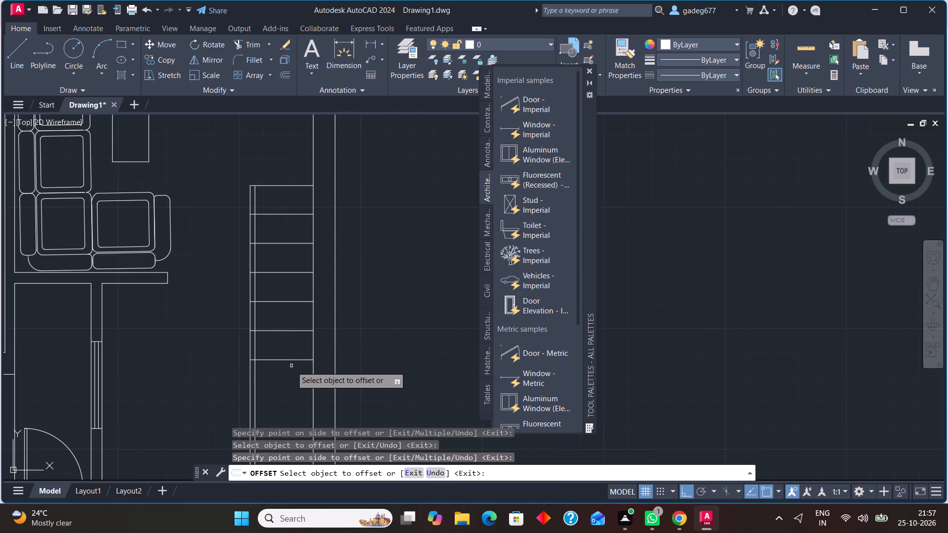
middle_click_drag(291, 367, 257, 267)
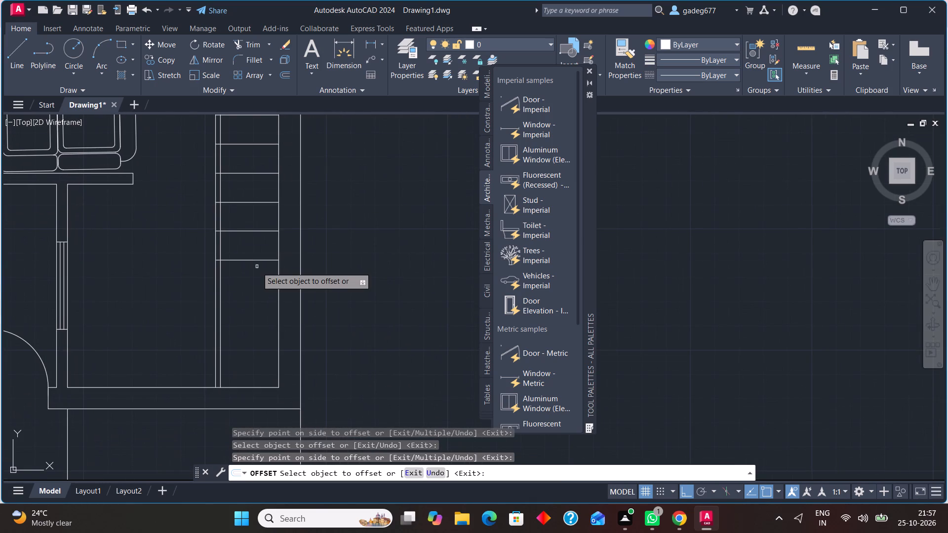
left_click(253, 260)
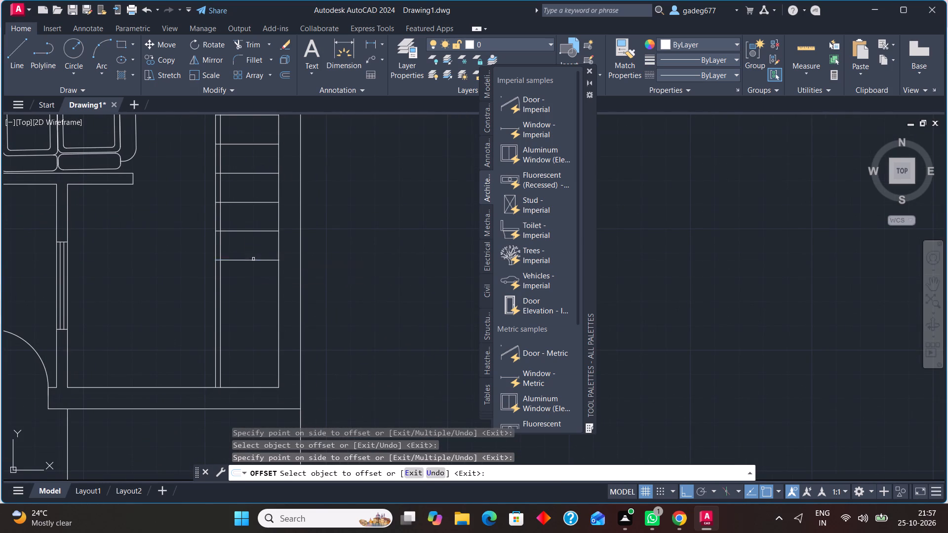
left_click(248, 305)
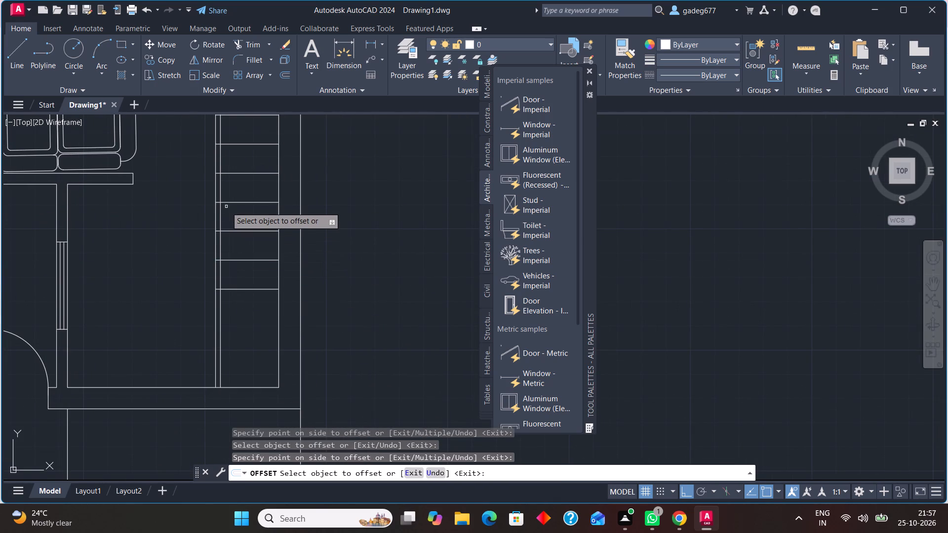
key("Escape")
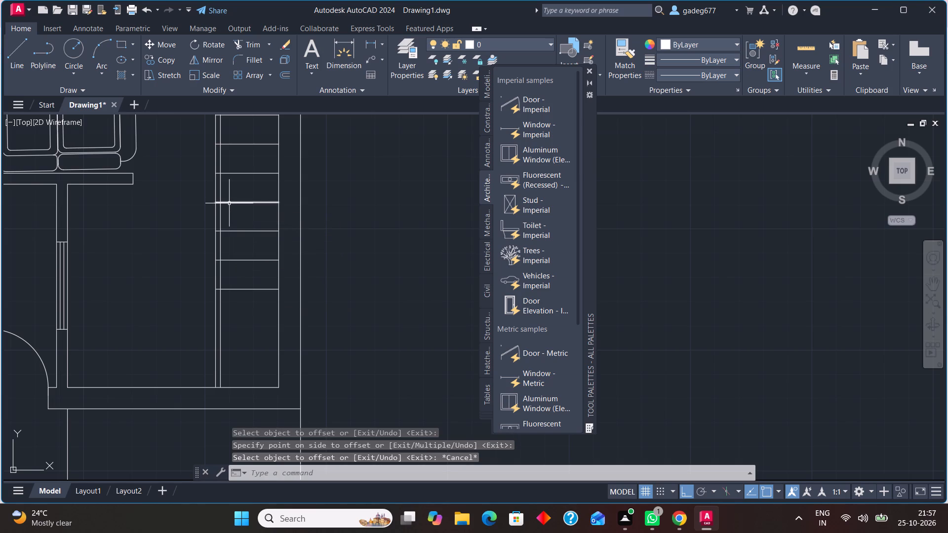
Trim the first three offset tread lines where they cross the narrow gap between the staircase's two long vertical lines.
middle_click_drag(237, 207, 278, 312)
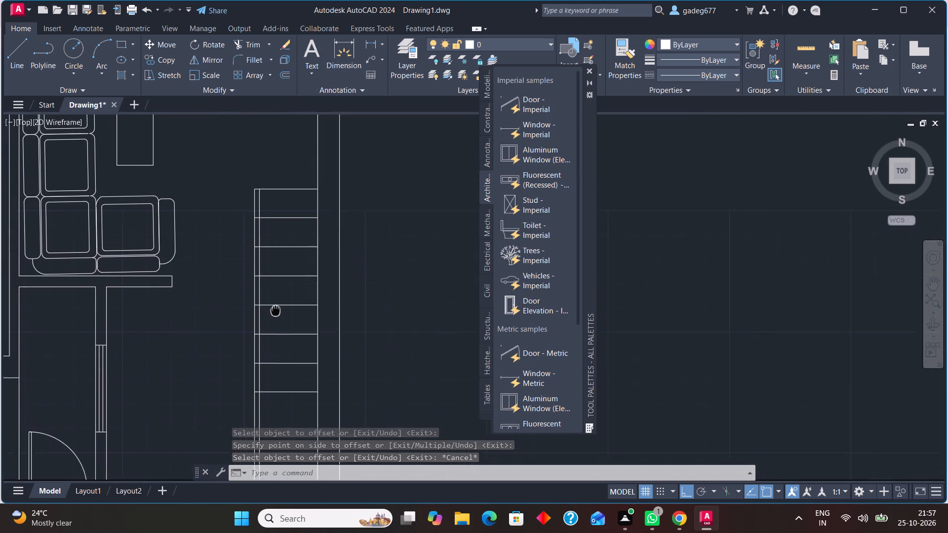
middle_click_drag(278, 312, 295, 328)
type("tr")
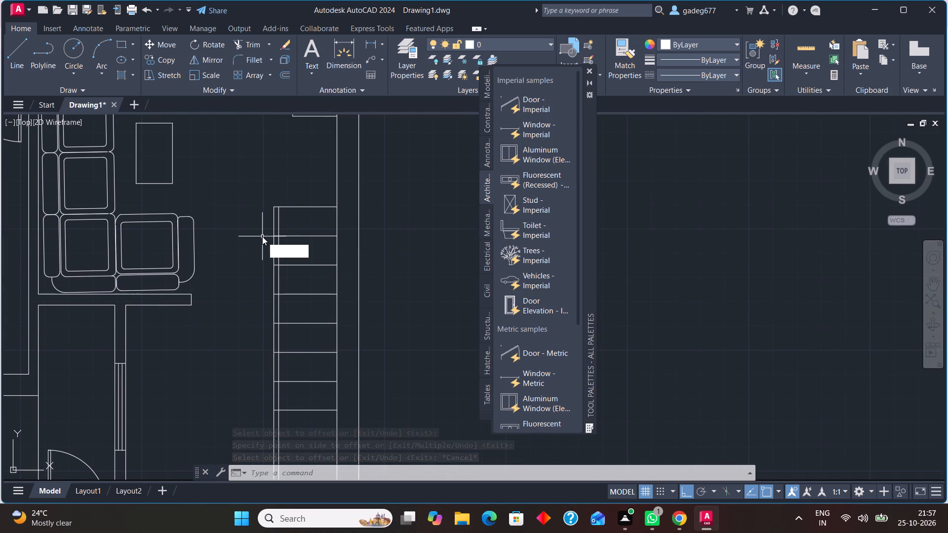
key("Return")
scroll(276, 238, "up", 2)
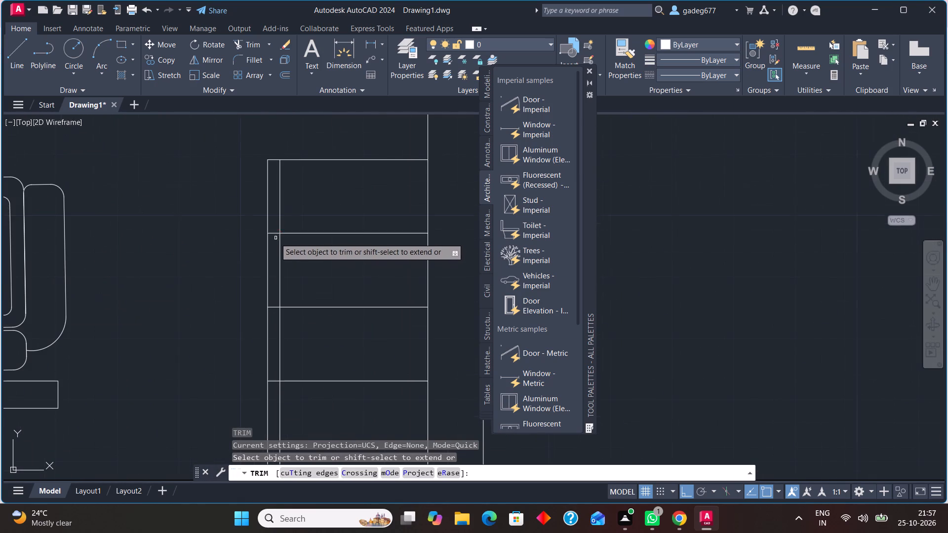
left_click(274, 236)
left_click(274, 226)
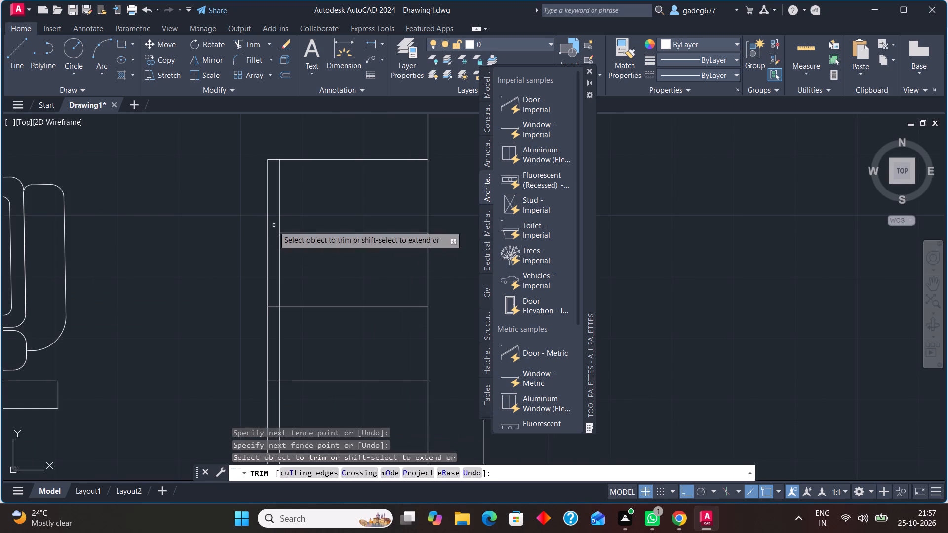
left_click(274, 301)
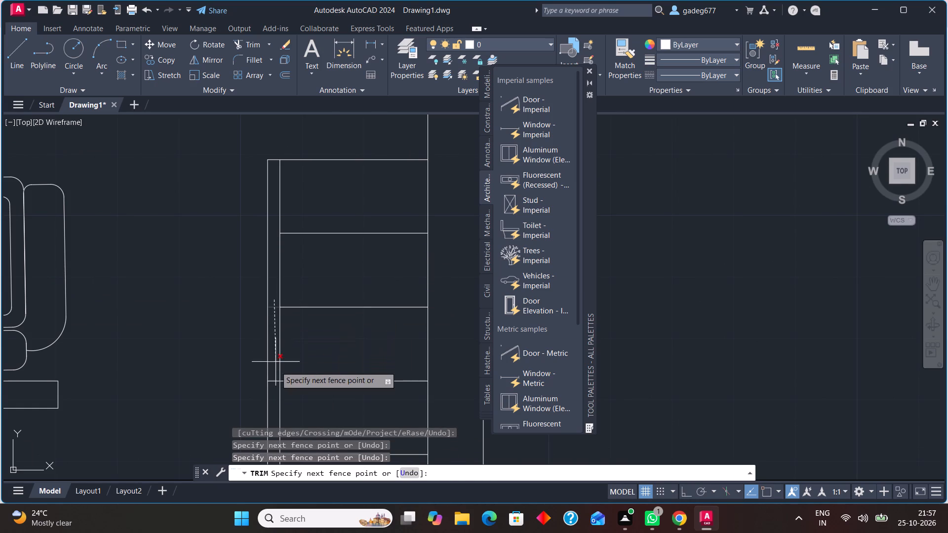
left_click(275, 391)
Trim the remaining four tread lines out of the narrow gap between the two long vertical lines, and end the trimming.
middle_click_drag(296, 359, 276, 101)
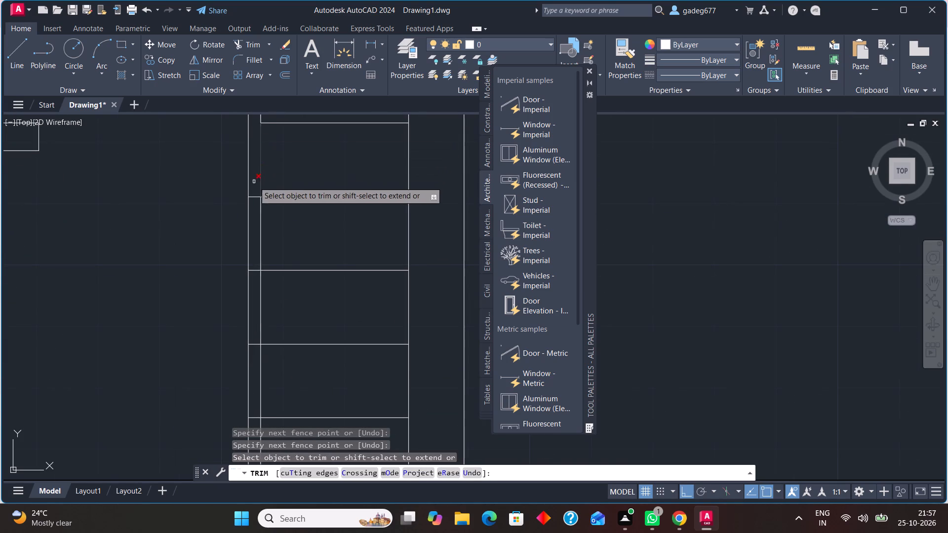
left_click(254, 190)
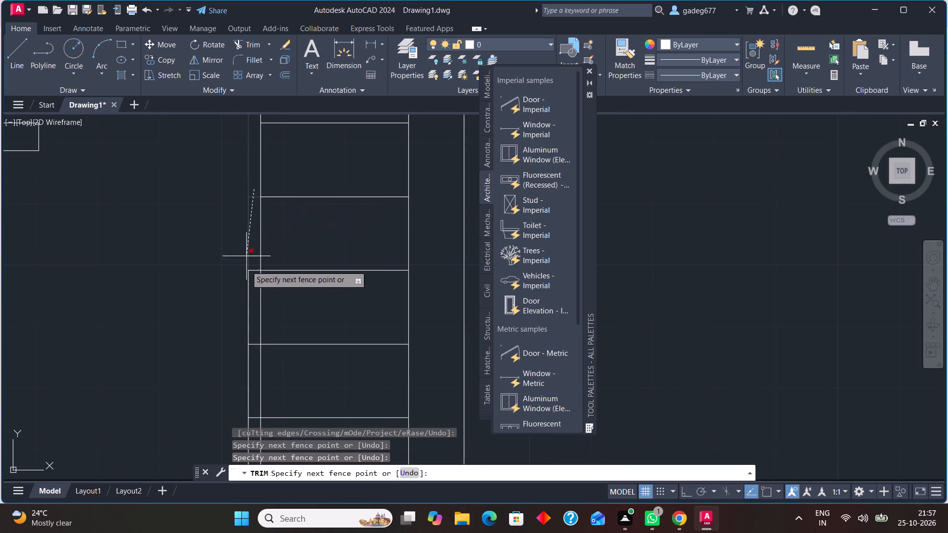
left_click(255, 357)
middle_click_drag(296, 328, 291, 295)
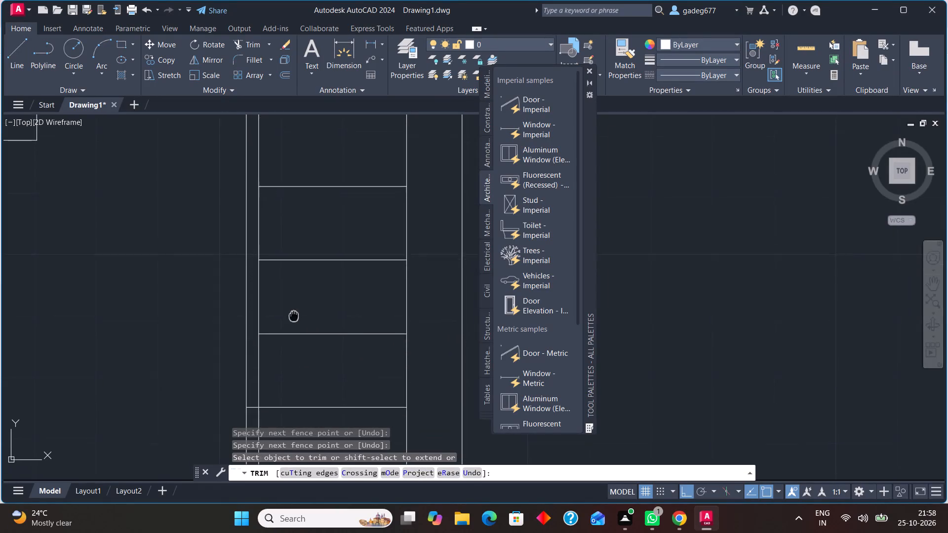
middle_click_drag(291, 295, 275, 155)
left_click(235, 239)
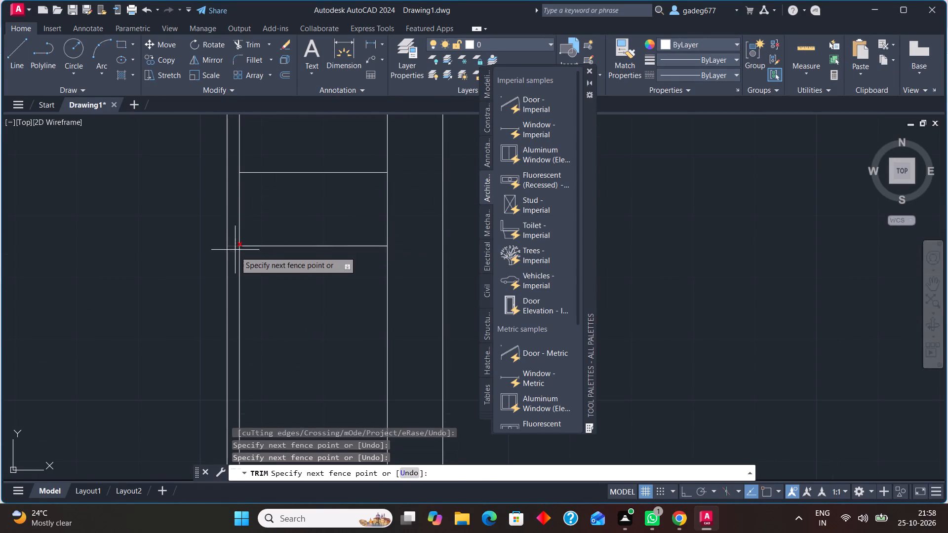
left_click(235, 253)
key("Escape")
scroll(322, 325, "down", 2)
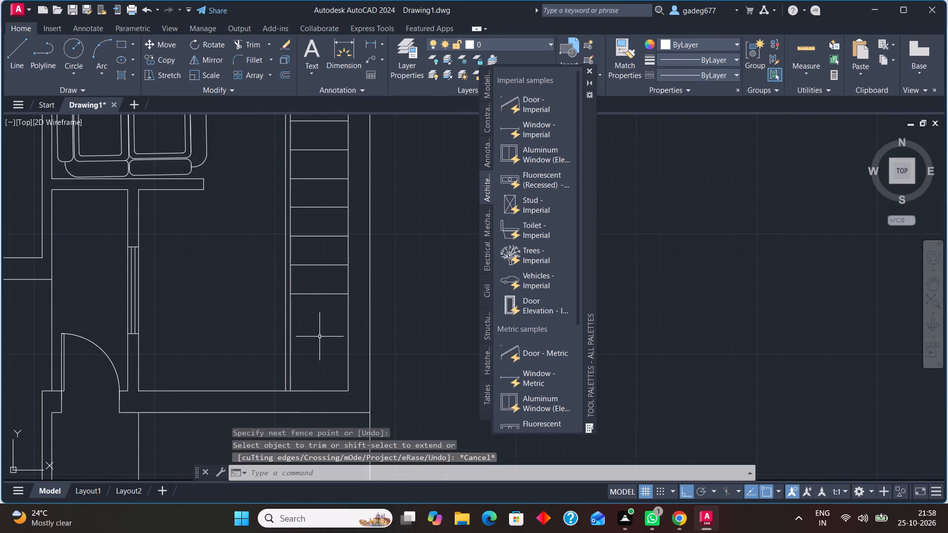
Offset the lowest stair tread line 1' downward to add an eighth tread line.
middle_click_drag(318, 338, 285, 400)
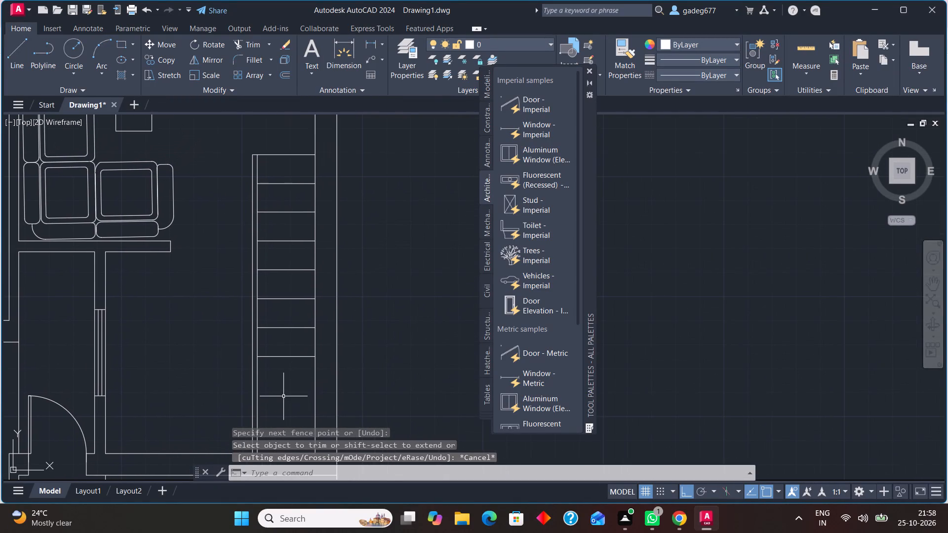
middle_click_drag(282, 395, 253, 354)
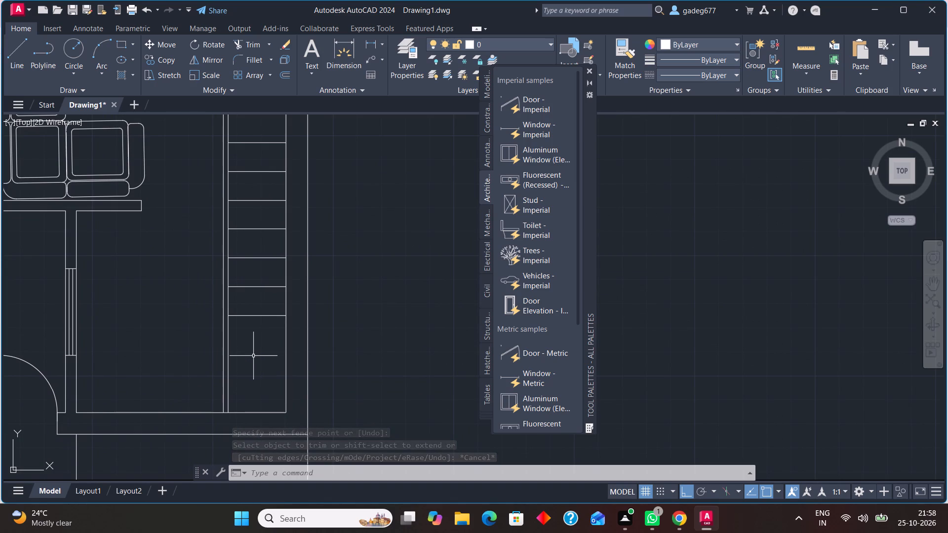
type("off")
key("Return")
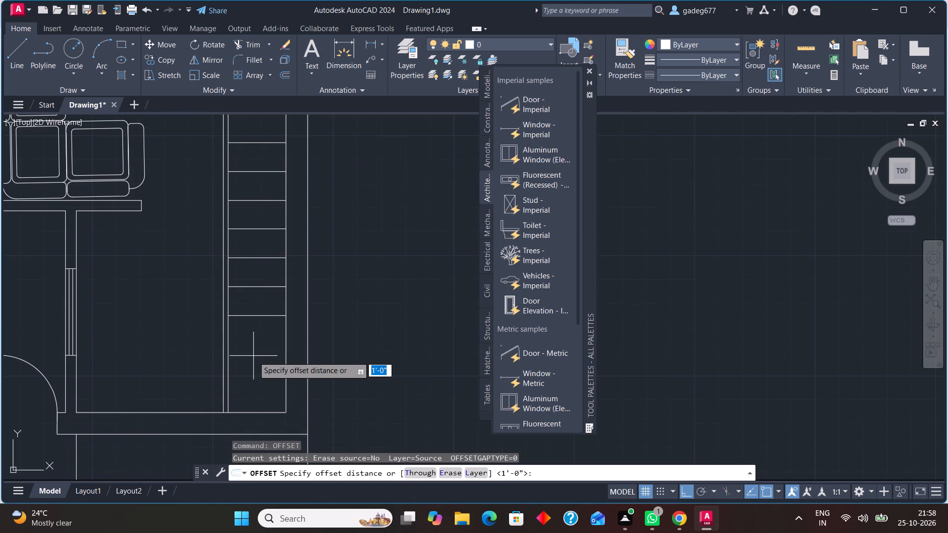
key("Return")
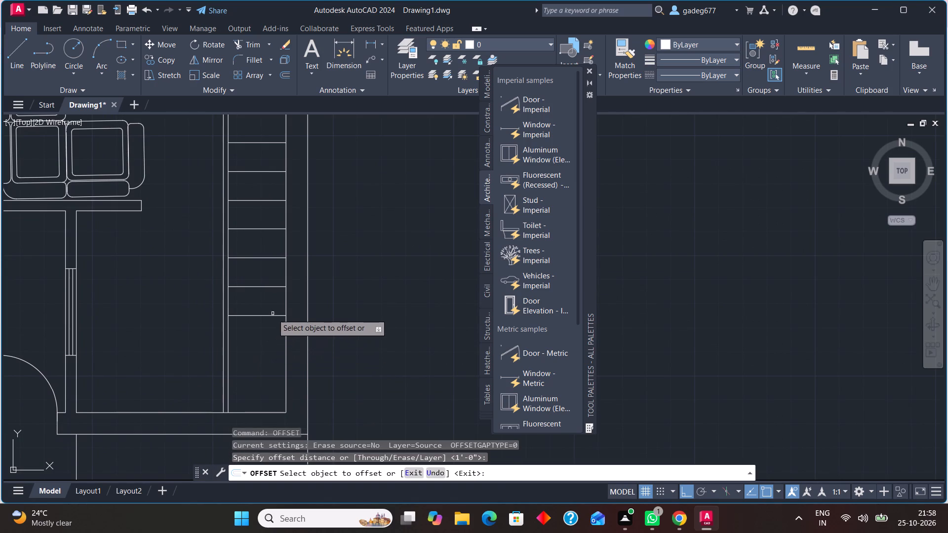
left_click(274, 317)
left_click(273, 348)
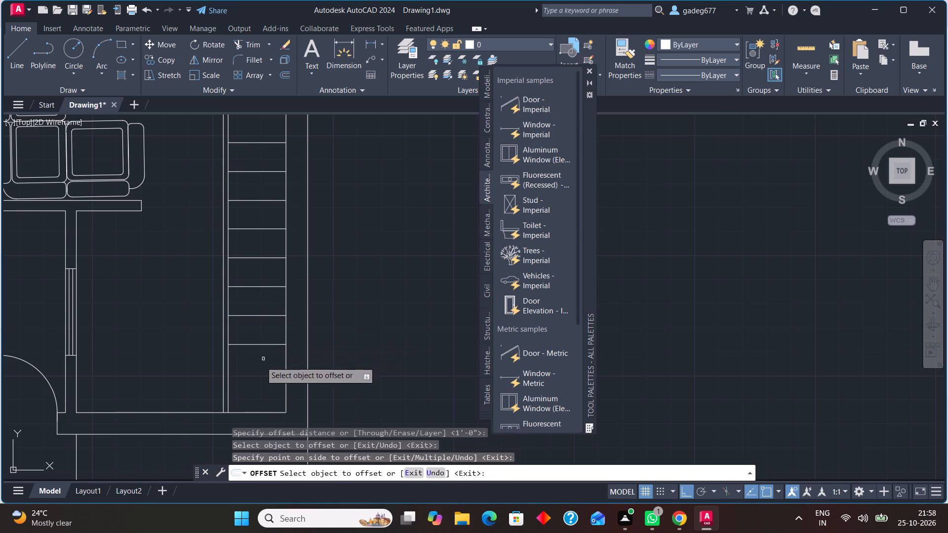
Offset the inner long vertical stair line 1' toward the room, and offset the resulting line another 1' in the same direction.
left_click(229, 353)
left_click(190, 362)
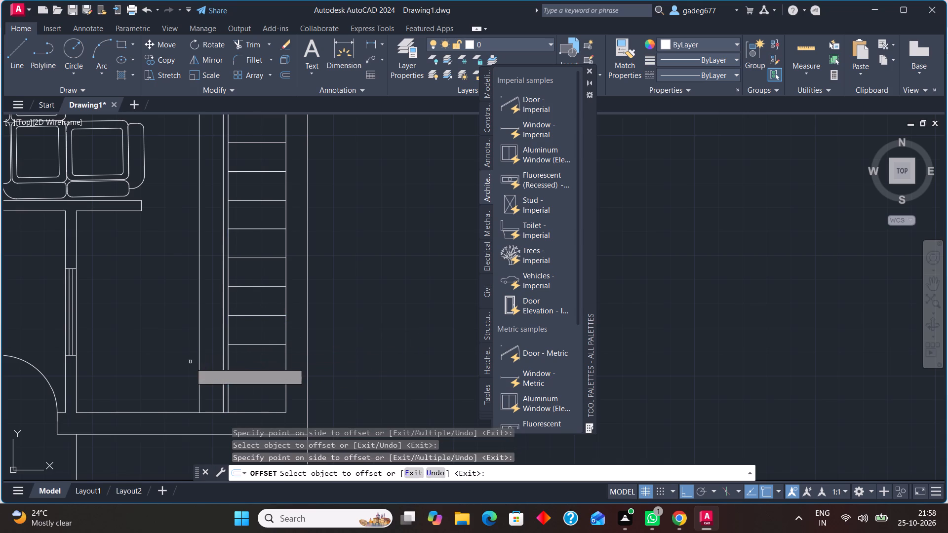
left_click(199, 361)
left_click(183, 357)
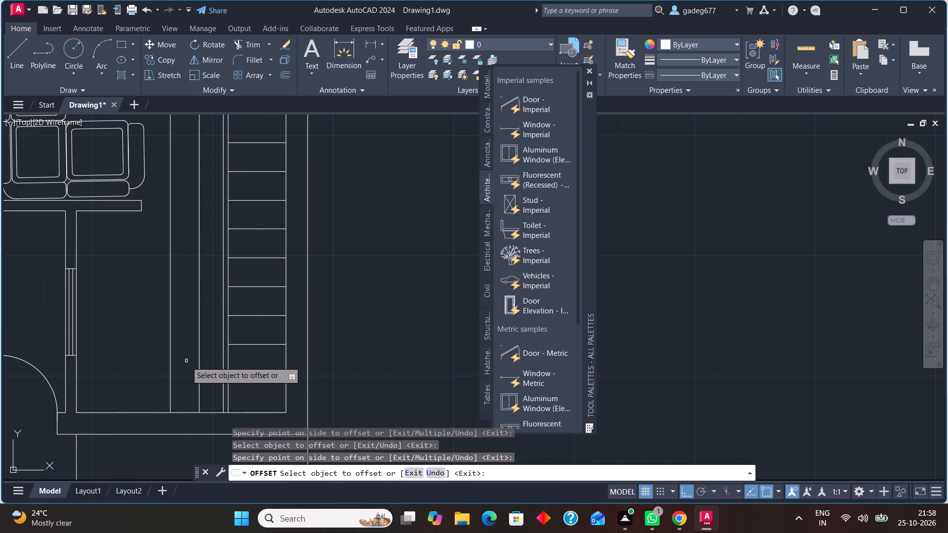
key("Escape")
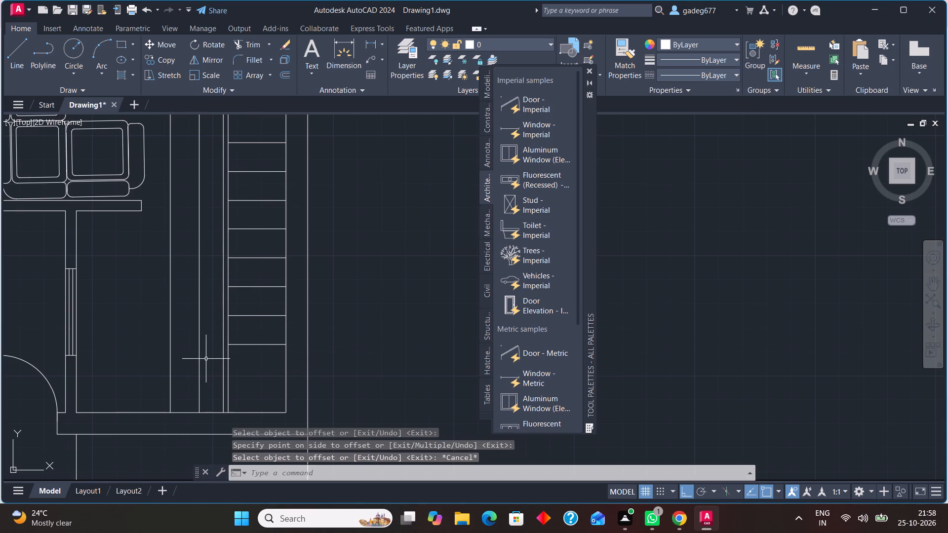
Draw a horizontal line from the inner end of the lowest tread line toward the room, extending past both new vertical offset lines.
key("l")
key("Return")
left_click(231, 348)
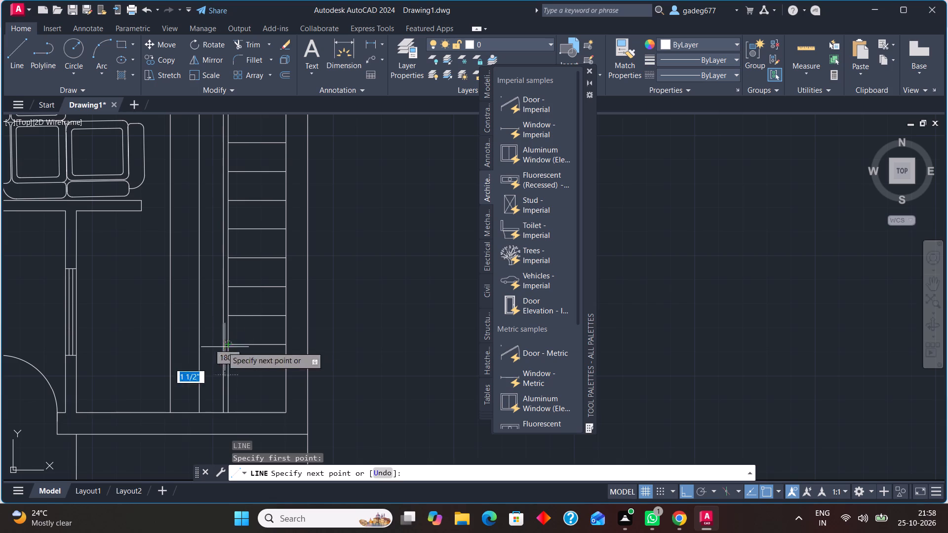
left_click(144, 344)
key("Escape")
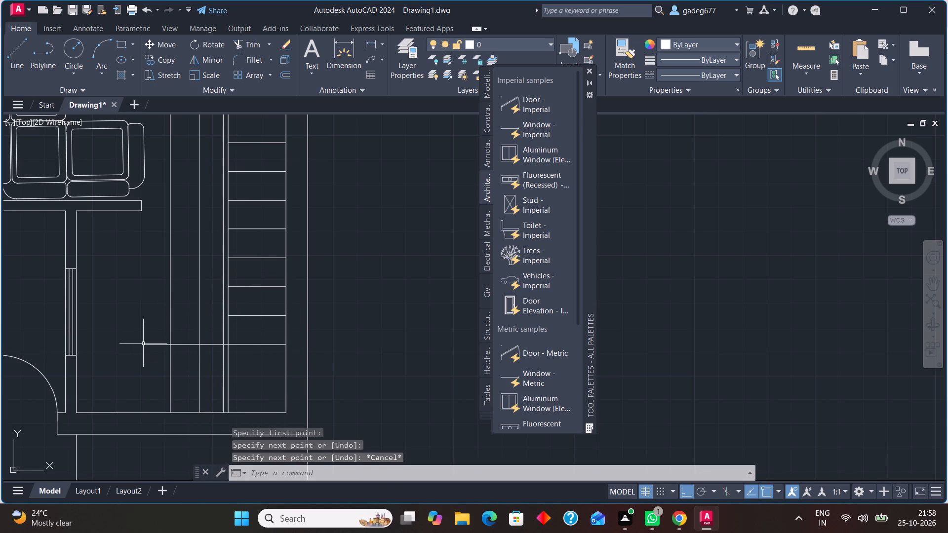
Trim the two offset vertical lines above the lowest tread line, that line's overhang, and the outer stringer line below it.
type("tr")
key("Return")
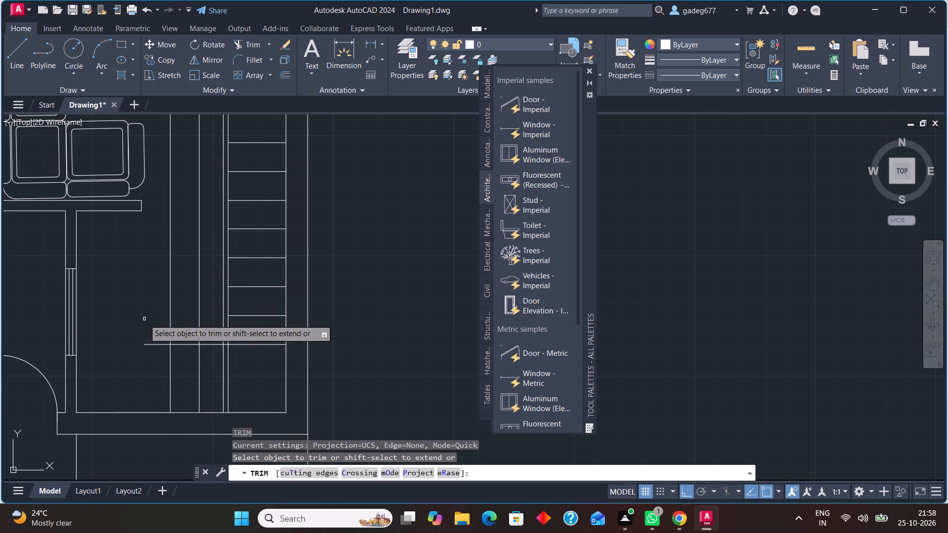
left_click(139, 258)
left_click(218, 264)
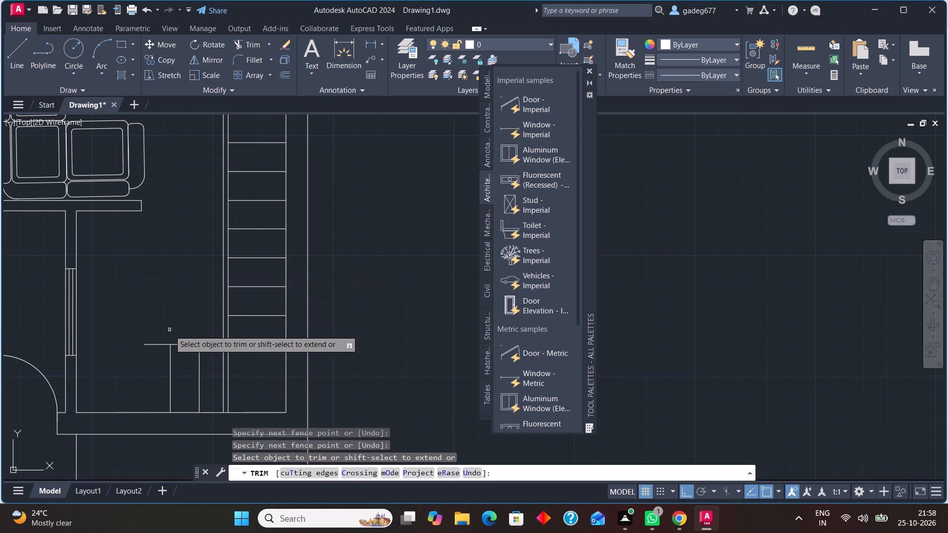
left_click(158, 330)
left_click(150, 368)
left_click(224, 370)
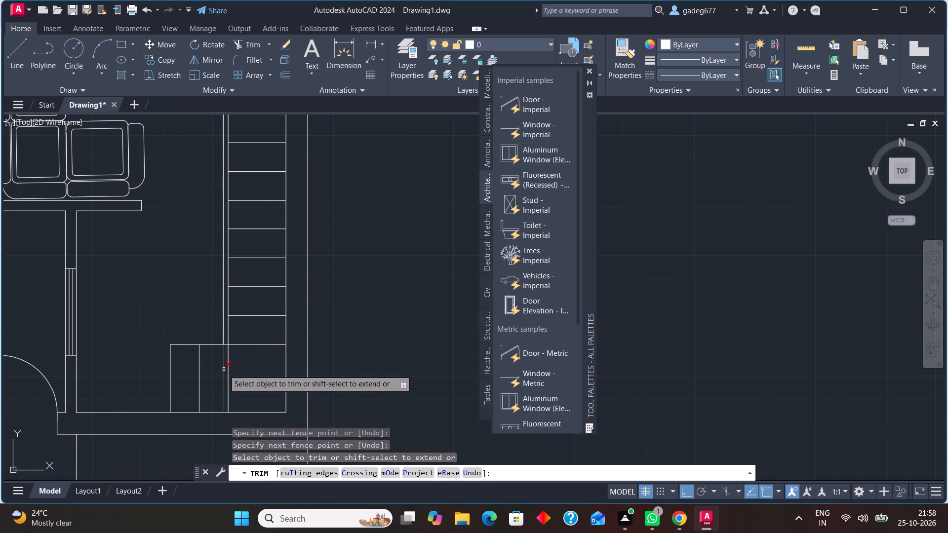
scroll(251, 364, "down", 1)
middle_click_drag(253, 366, 257, 380)
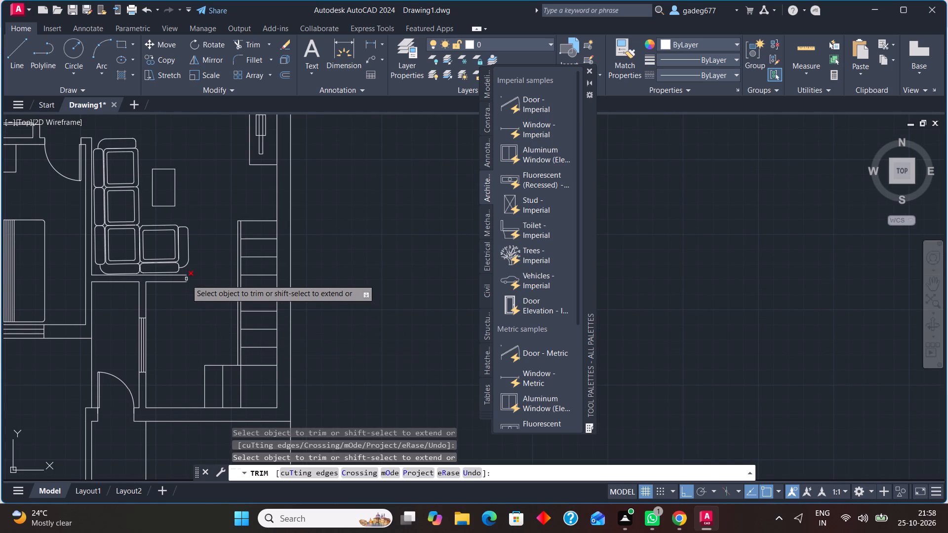
key("Escape")
Draw a horizontal line from the end of the partition wall below the sofa across to the staircase, extending past its side lines.
key("l")
key("Return")
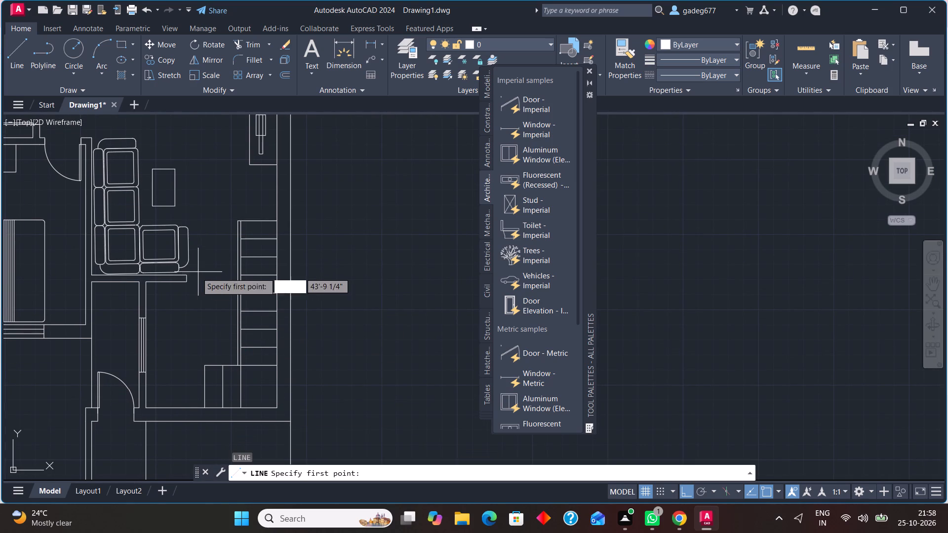
left_click(185, 274)
scroll(236, 272, "up", 4)
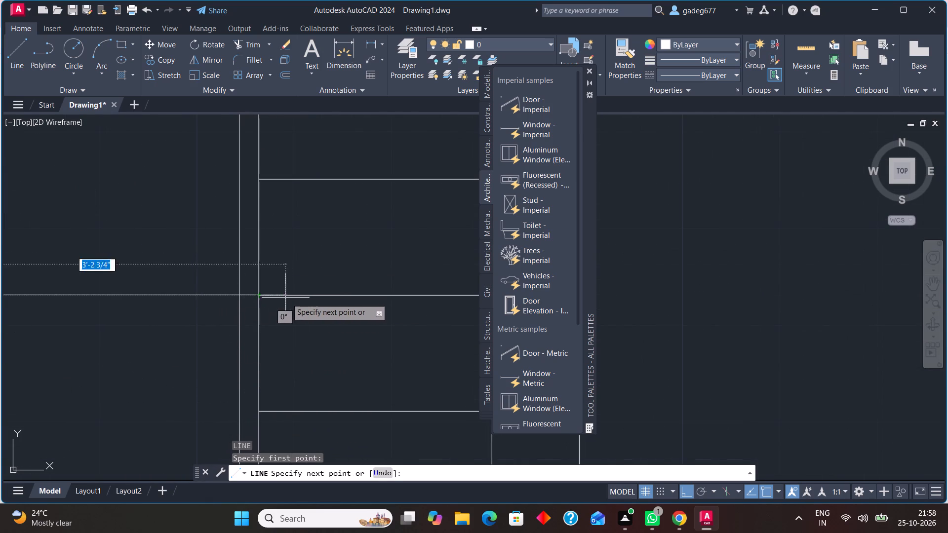
left_click(323, 290)
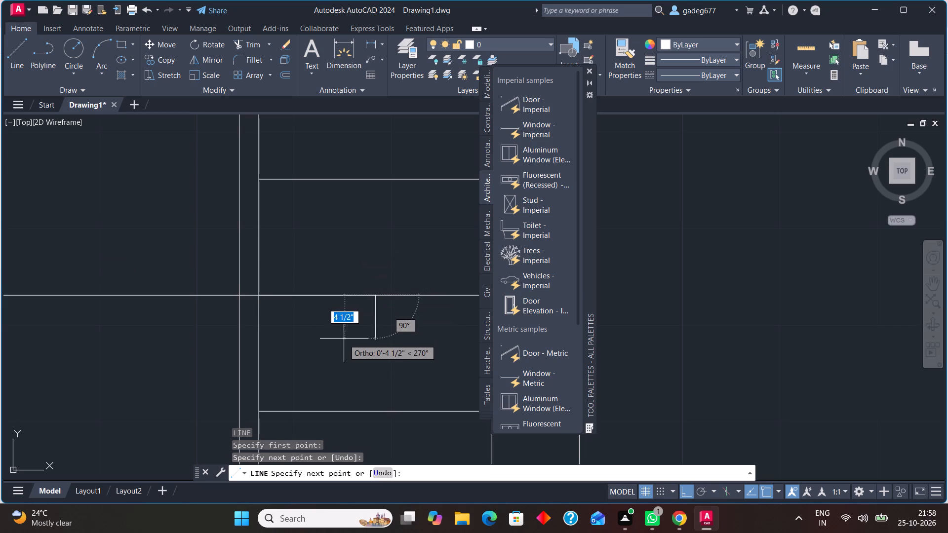
key("Escape")
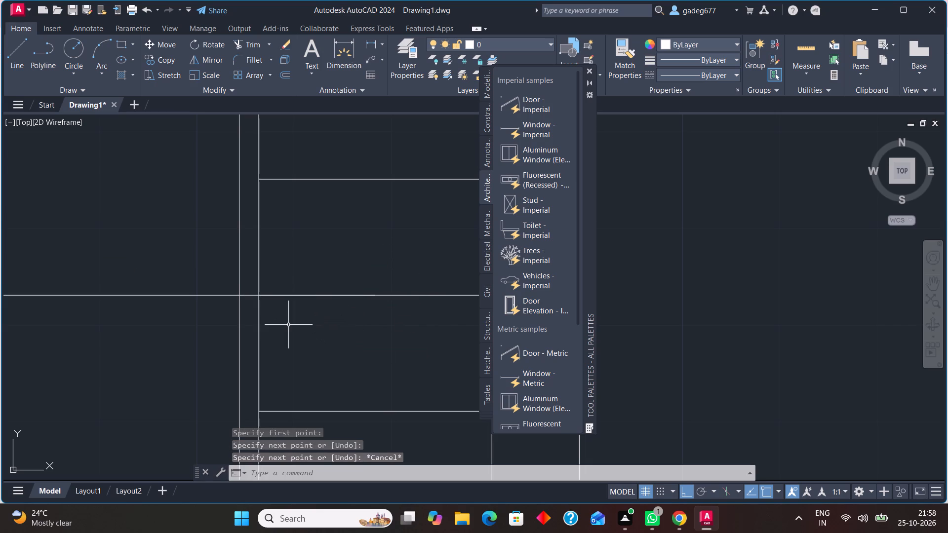
Trim the new horizontal line where it runs into the staircase and through the narrow gap between the two vertical stair lines.
type("tr")
key("Return")
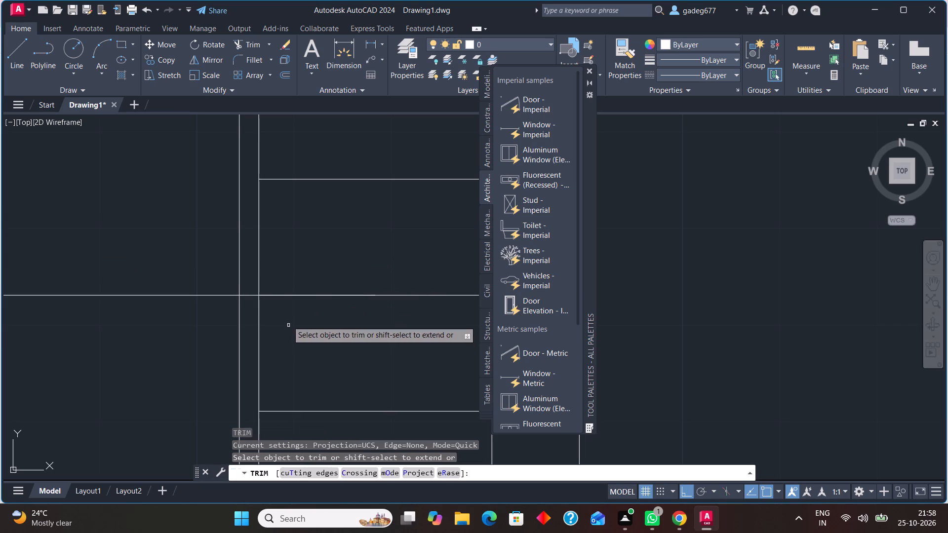
left_click(289, 296)
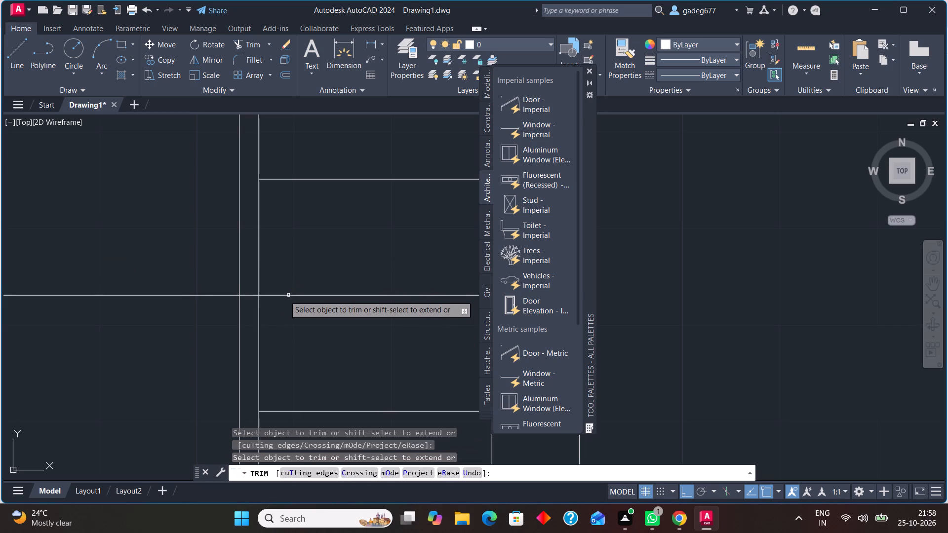
left_click(253, 294)
left_click(251, 305)
scroll(246, 311, "down", 2)
scroll(300, 346, "down", 2)
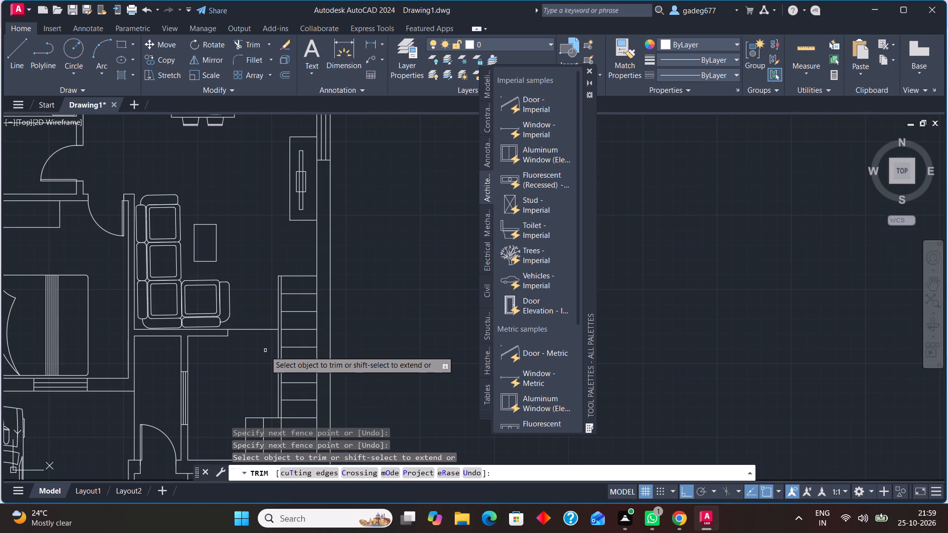
key("Escape")
Stretch the upper end of the long vertical line beside the car down to the inner line of the bottom wall.
middle_click_drag(244, 374, 357, 227)
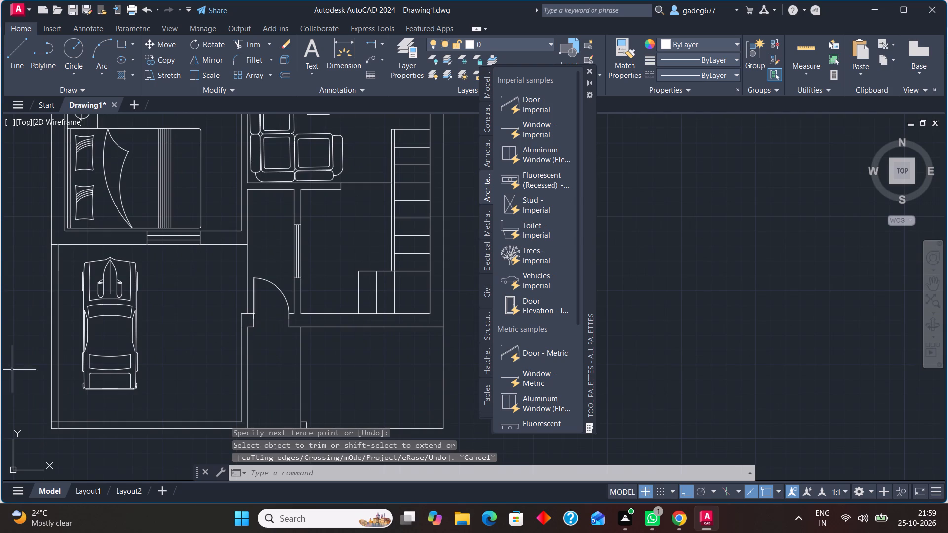
left_click(57, 356)
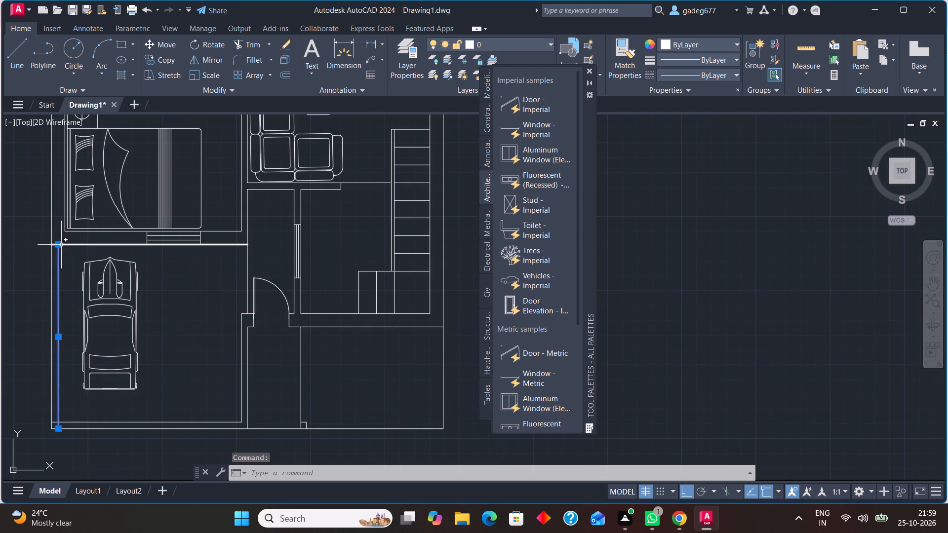
left_click(58, 244)
left_click(56, 422)
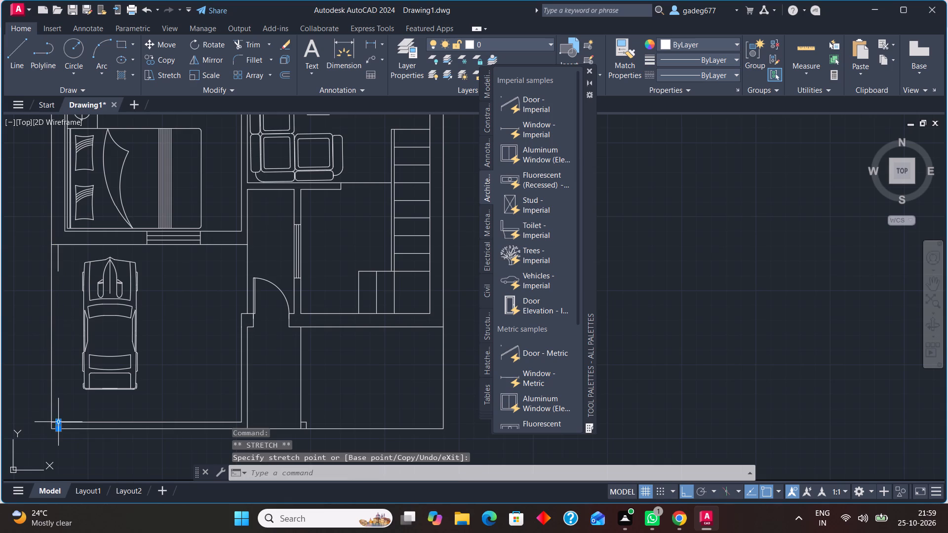
key("Escape")
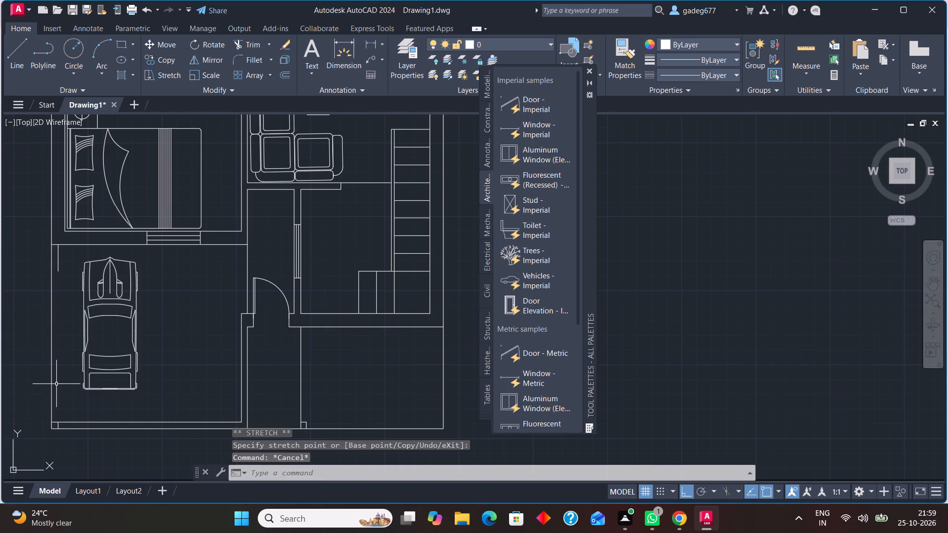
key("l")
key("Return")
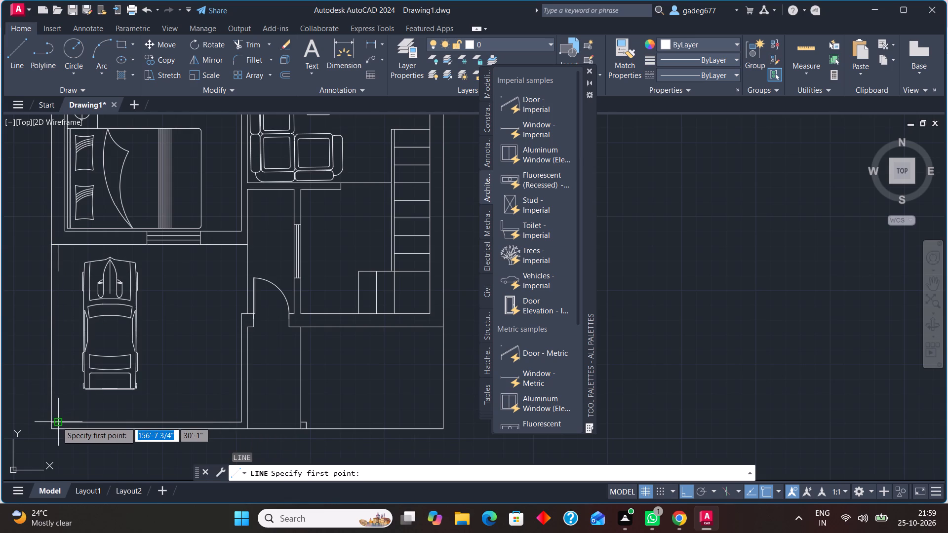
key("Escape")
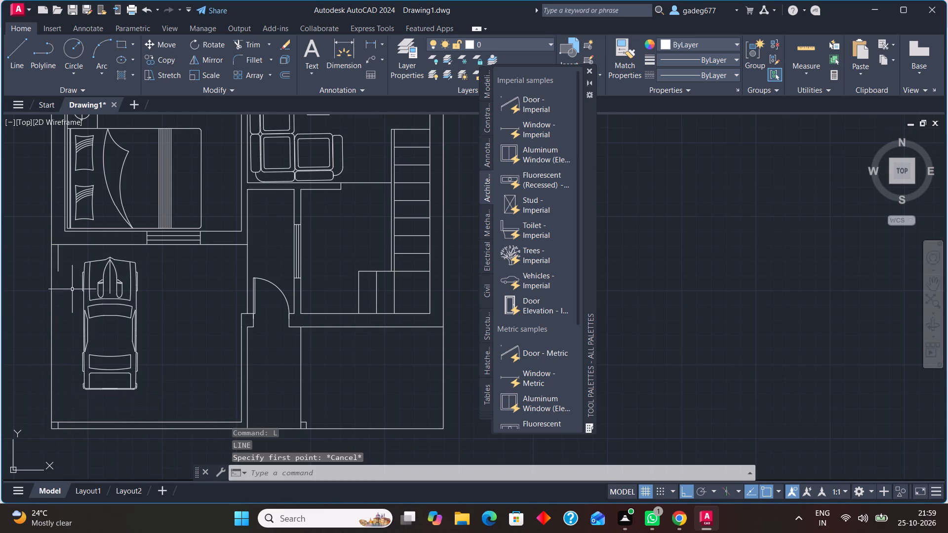
Stretch the lower end of the short upper vertical line beside the car down to the inner line of the bottom wall.
left_click(57, 262)
left_click(60, 273)
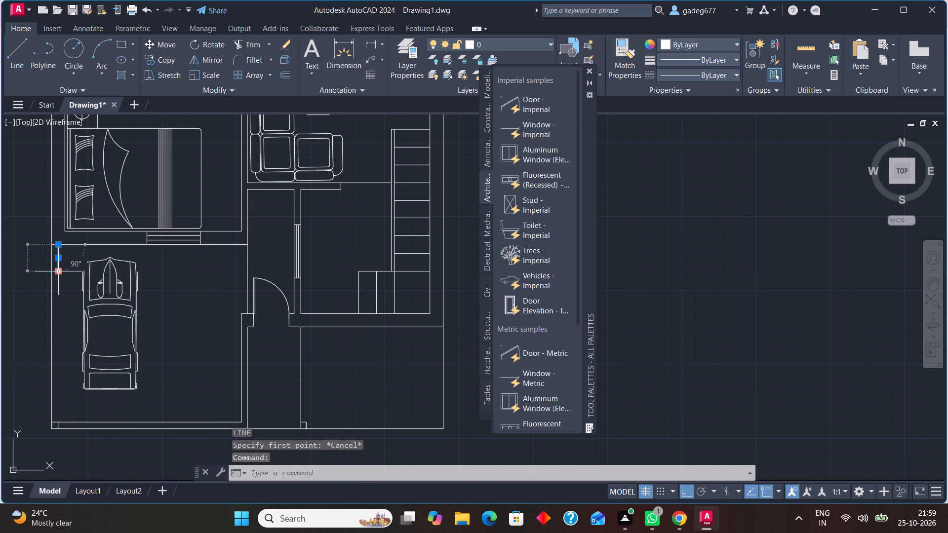
left_click(58, 419)
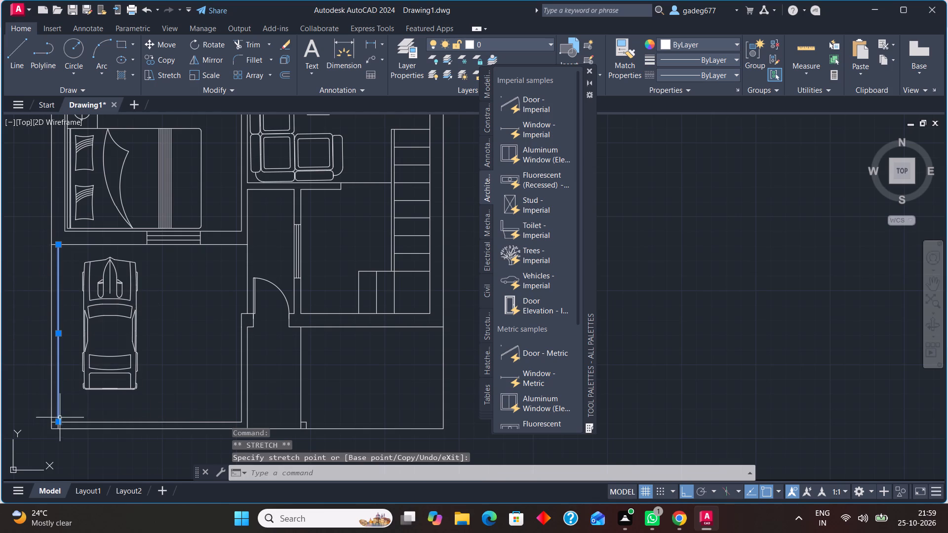
Load the ISO dash linetype ACAD_ISO02W100 into the drawing.
left_click(715, 74)
left_click(708, 132)
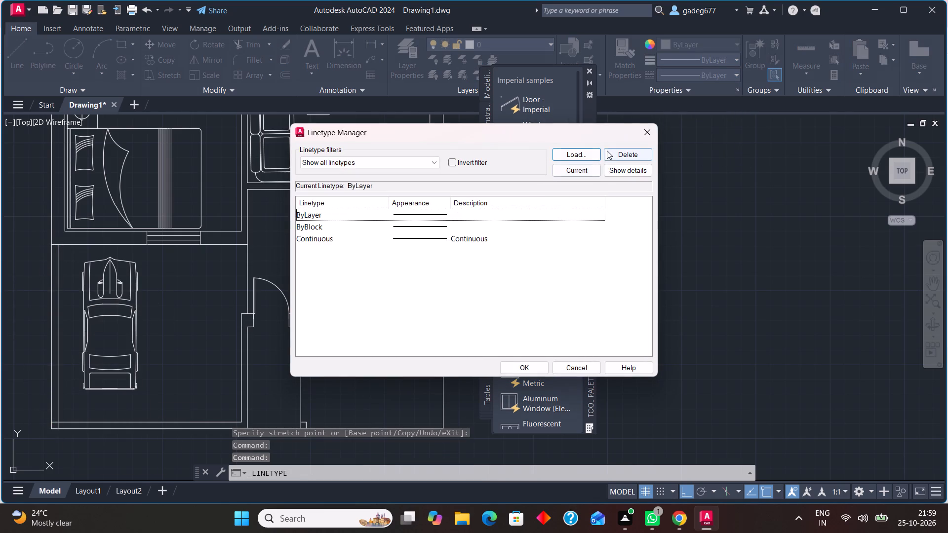
left_click(592, 152)
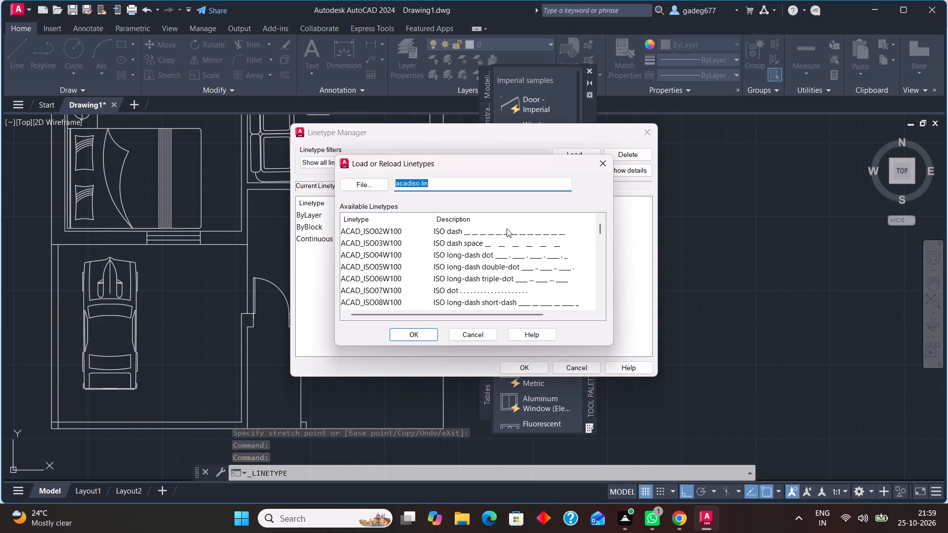
left_click(507, 228)
left_click(420, 335)
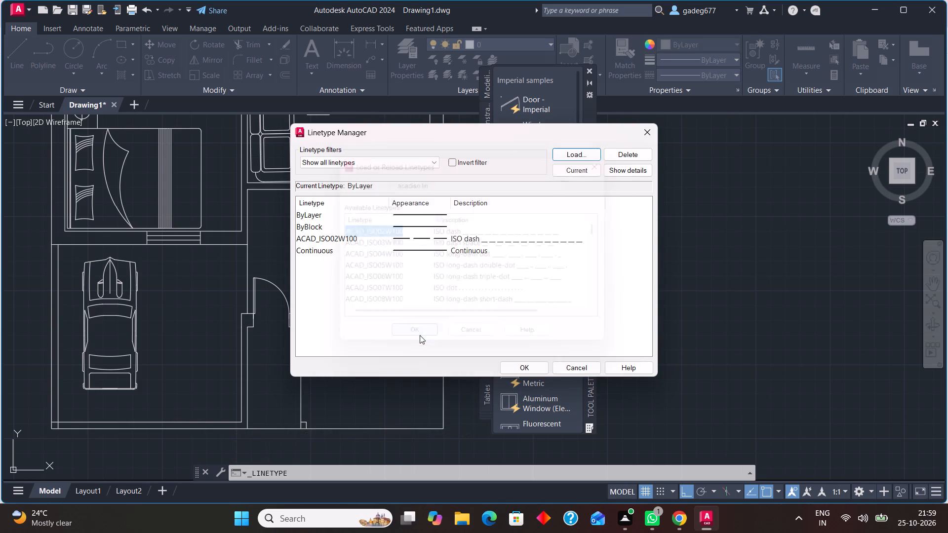
left_click(535, 241)
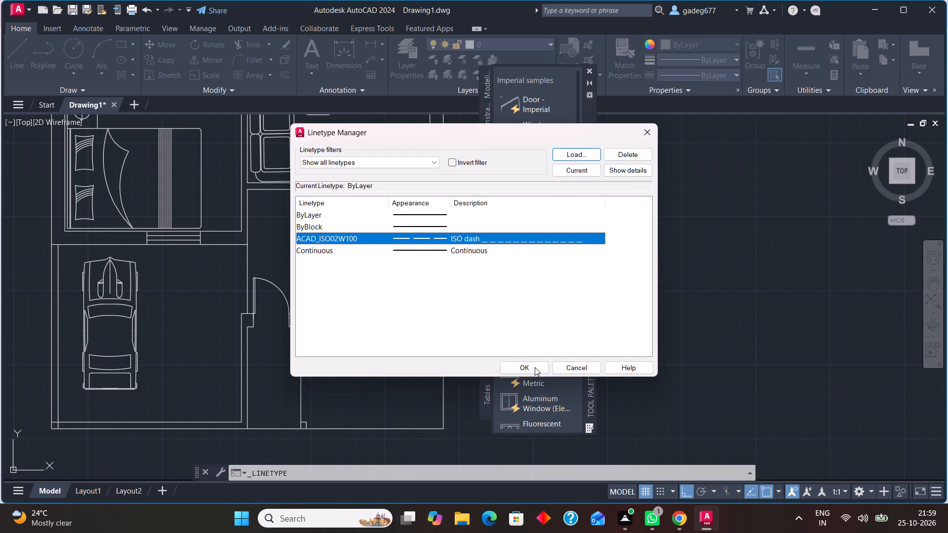
left_click(534, 368)
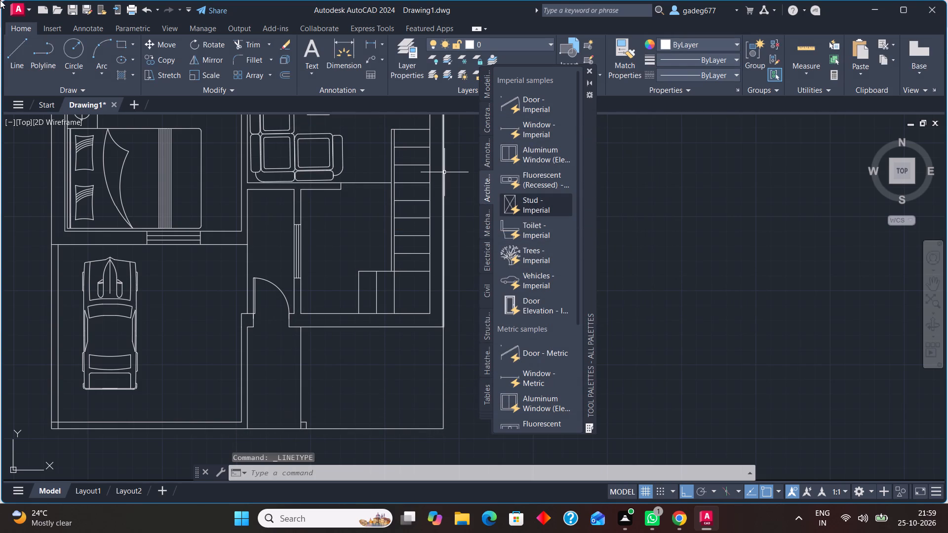
Change the long vertical line beside the car to the ACAD_ISO02W100 linetype and clear the selection.
left_click(57, 273)
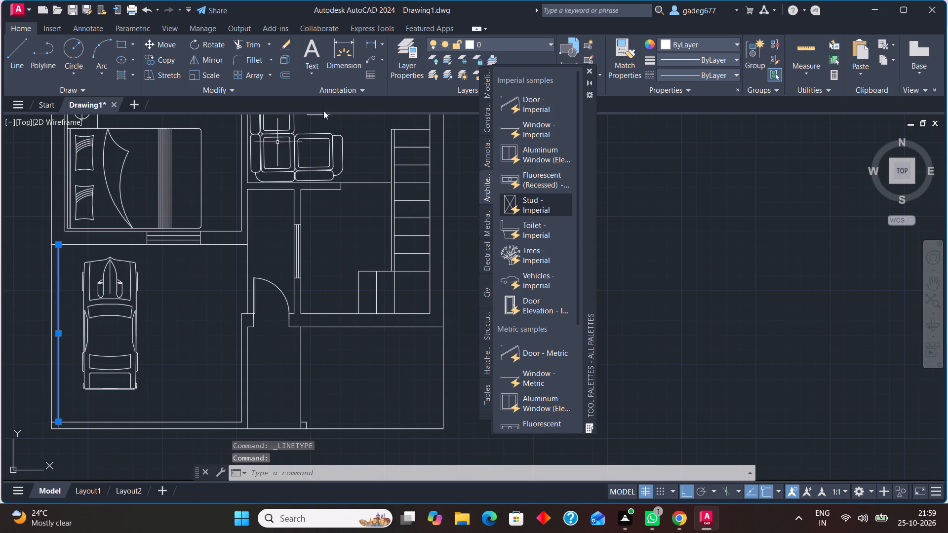
left_click(670, 71)
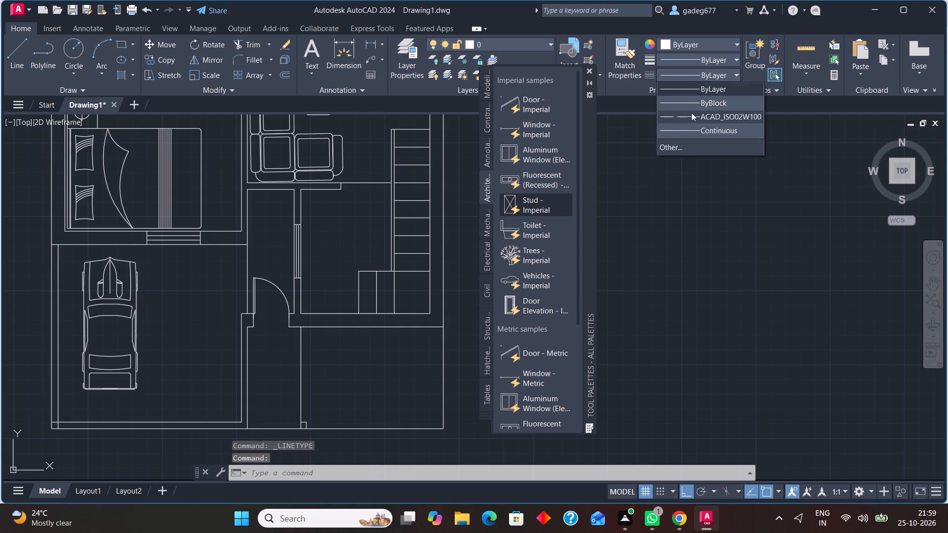
left_click(691, 113)
key("Escape")
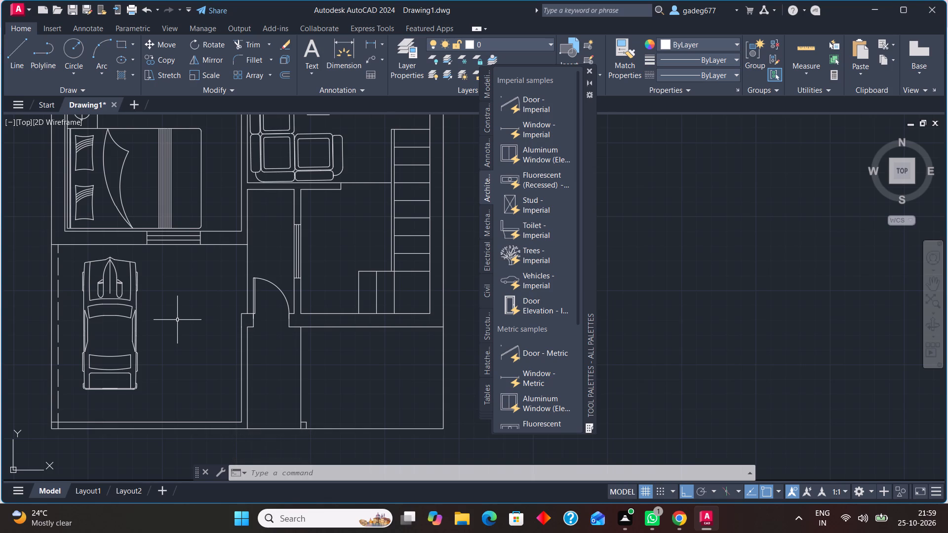
Add a multiline text label reading TOILET with 4'X7' on the second line in the upper toilet.
middle_click_drag(178, 320, 222, 380)
scroll(216, 366, "down", 1)
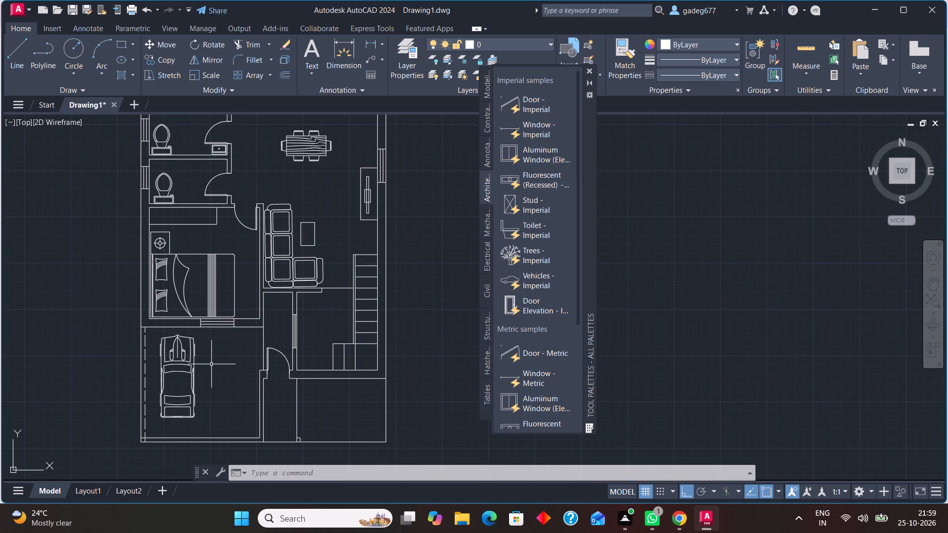
scroll(206, 368, "down", 2)
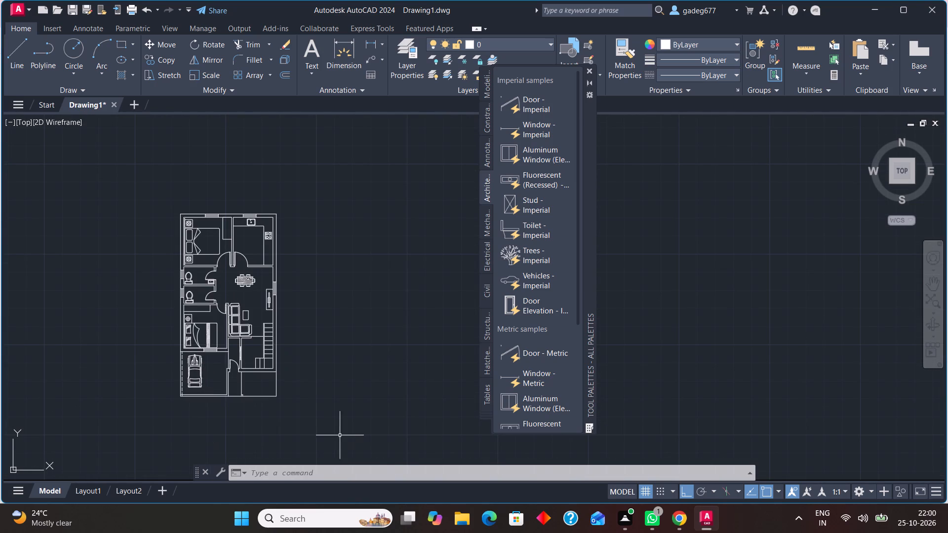
scroll(185, 288, "up", 2)
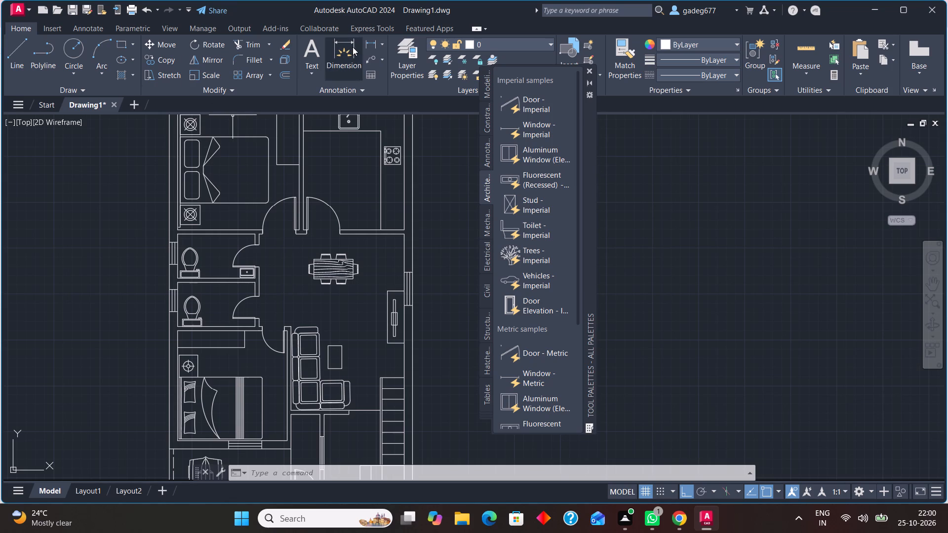
left_click(321, 53)
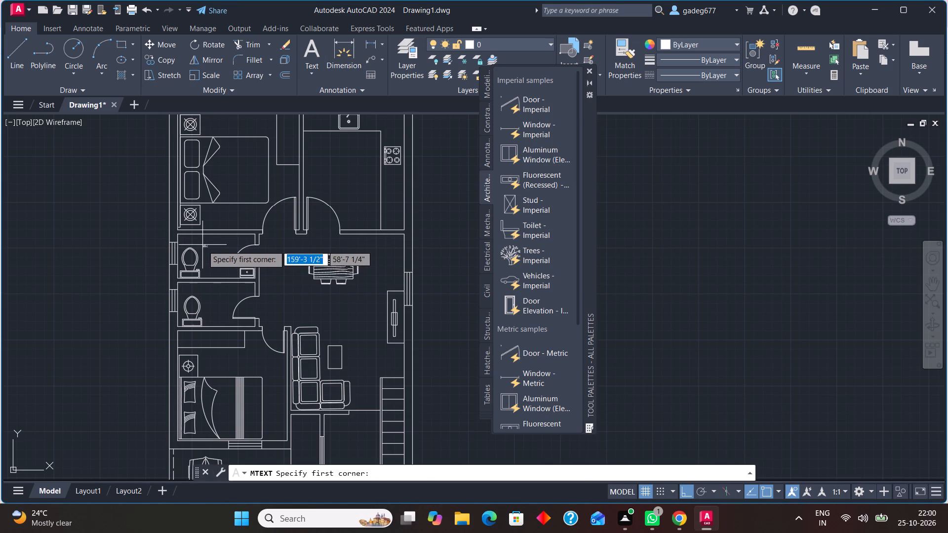
left_click(202, 245)
left_click(205, 258)
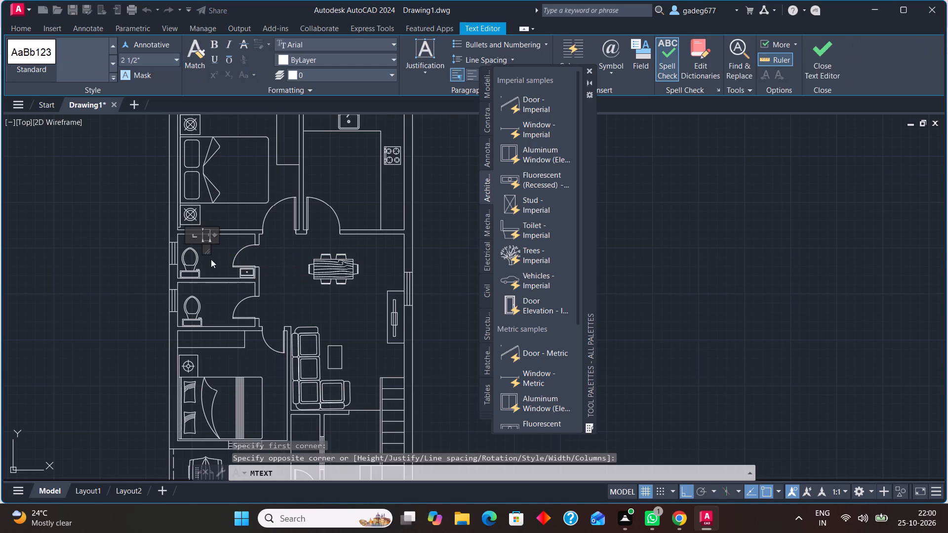
type("TOILET")
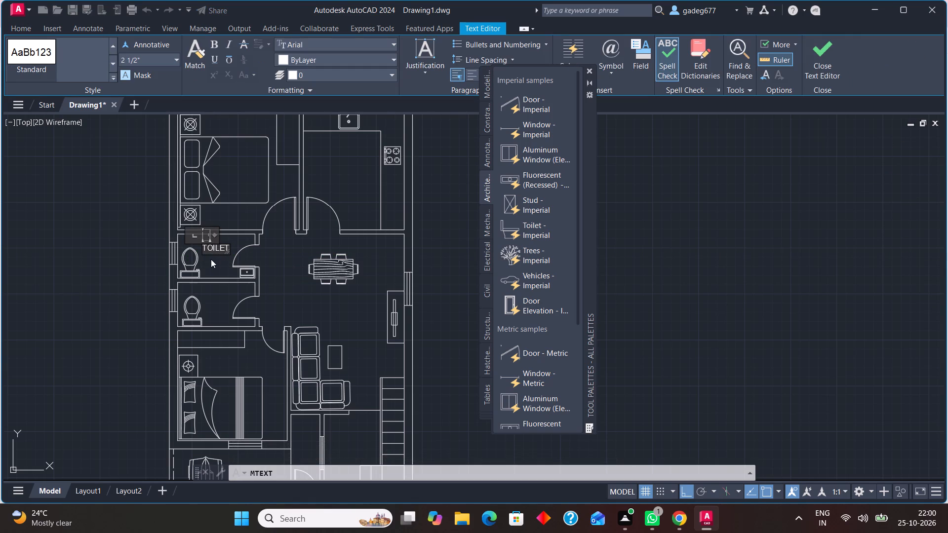
key("Return")
type("4'")
key("x")
key("7")
key("apostrophe")
left_click(262, 260)
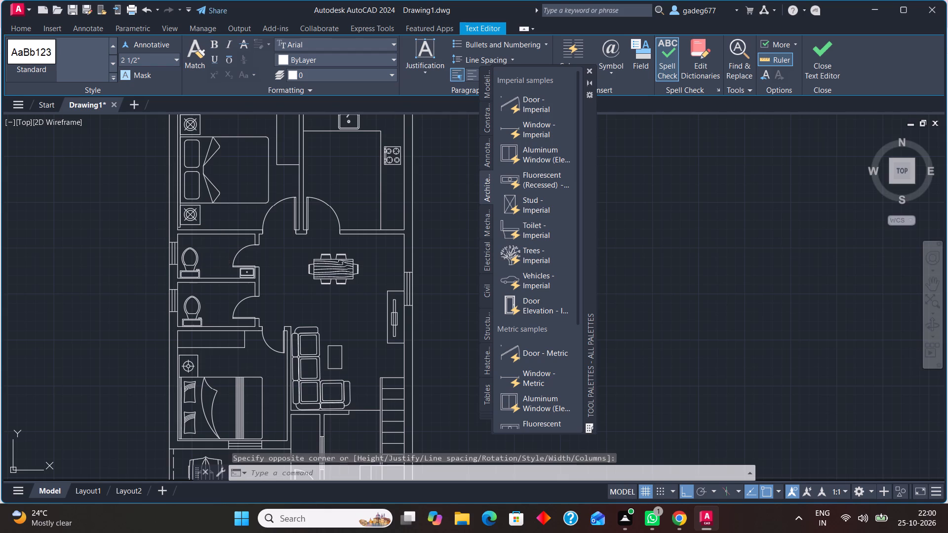
Scale the TOILET 4'X7' label up to a text height of about 9 1/4".
left_click(205, 251)
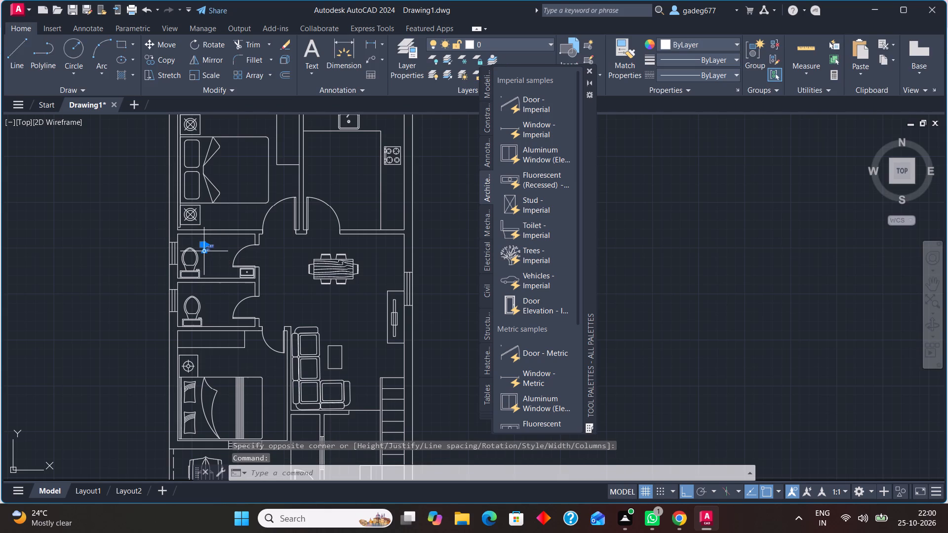
type("SC")
key("Return")
left_click(208, 249)
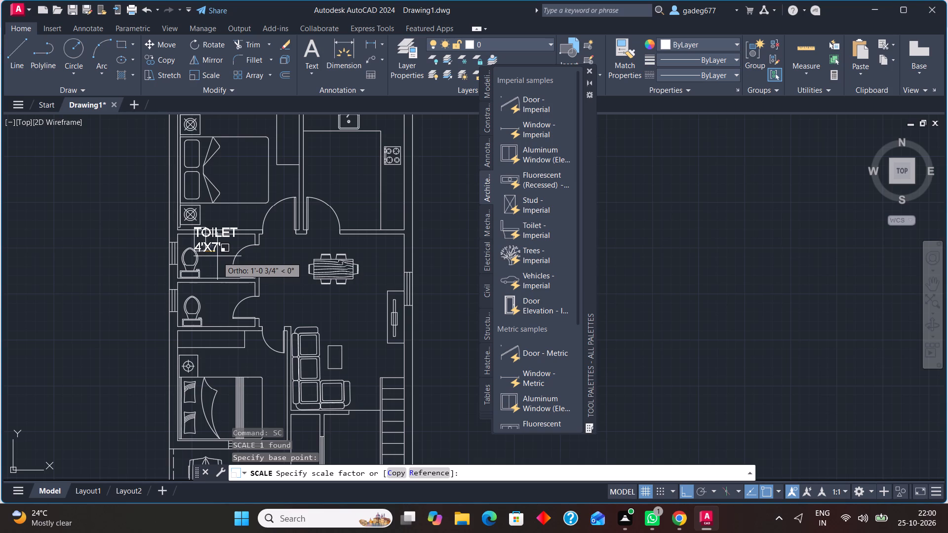
left_click(217, 257)
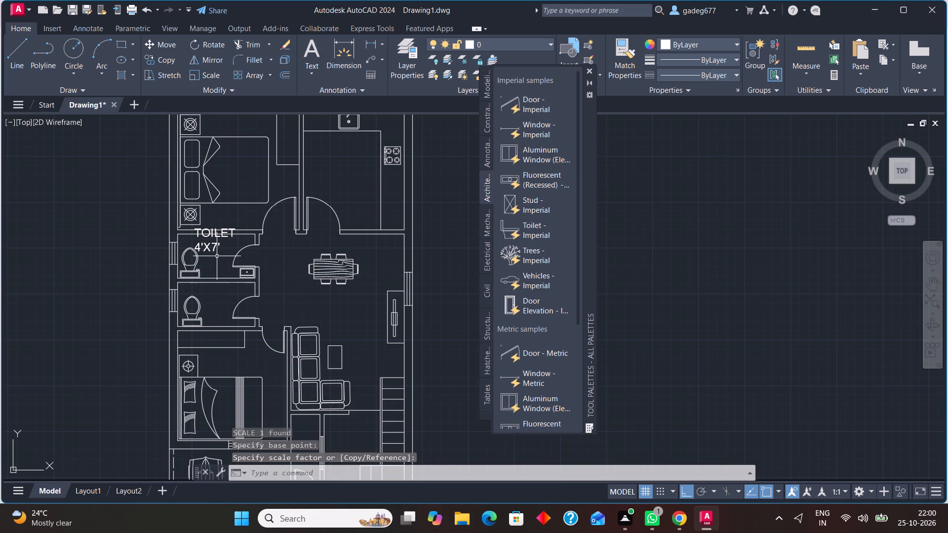
Turn Ortho off and move the enlarged TOILET label inside the upper toilet, between the WC and the door swing.
left_click(212, 249)
left_click(196, 228)
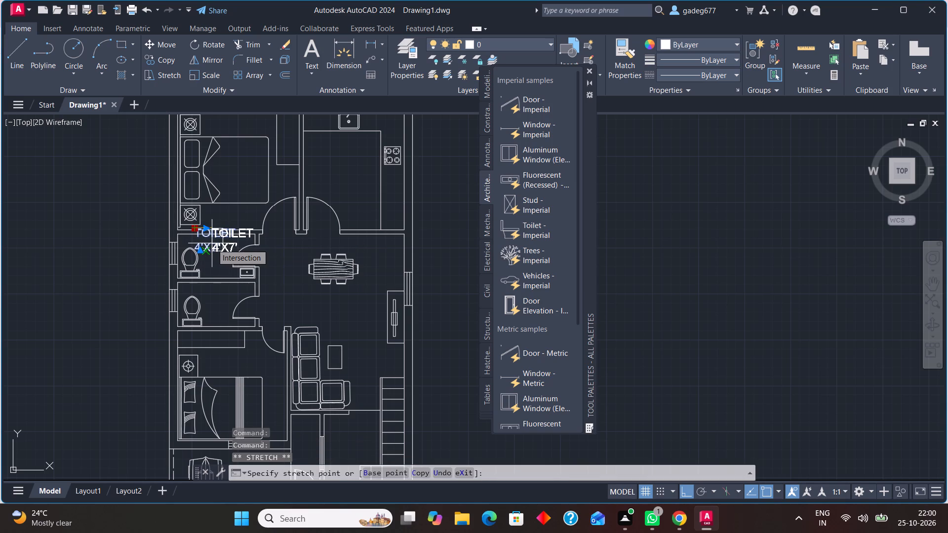
key("F8")
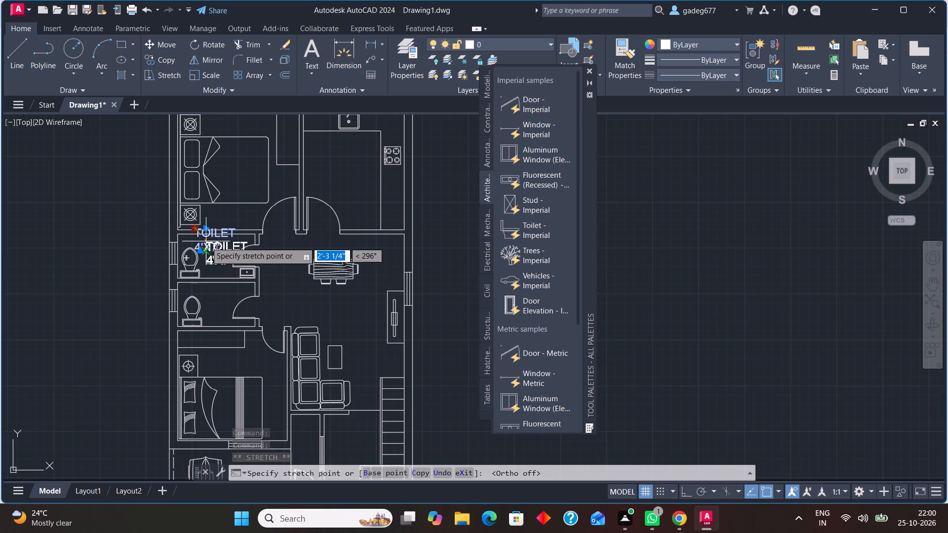
scroll(205, 240, "up", 3)
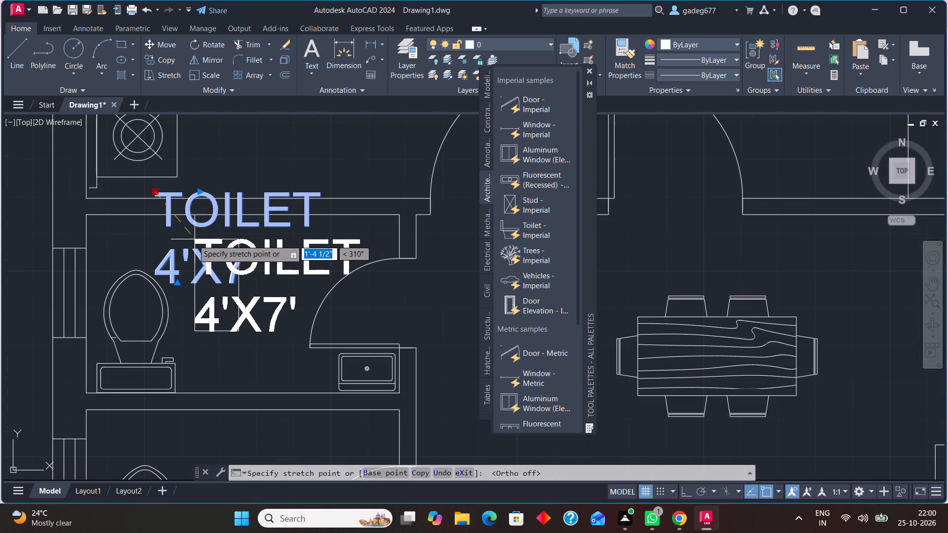
left_click(187, 240)
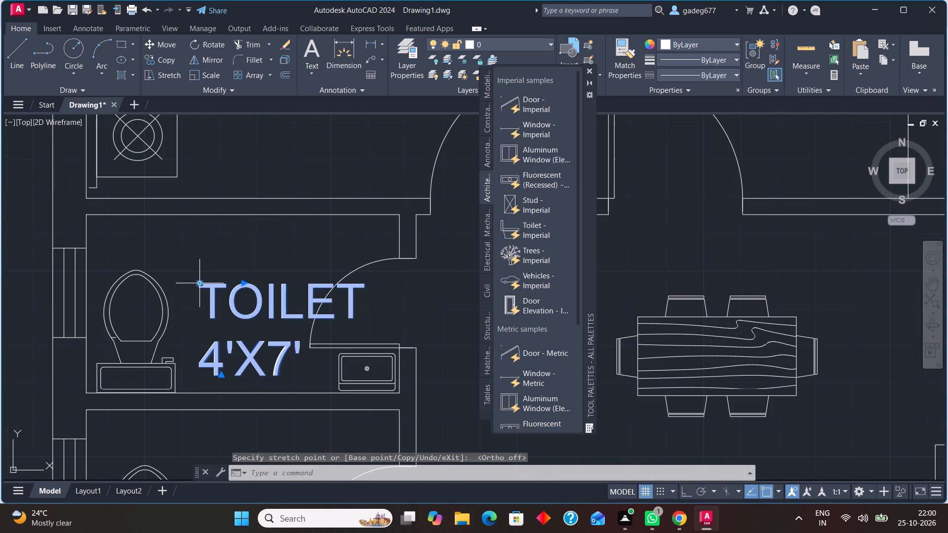
left_click(199, 285)
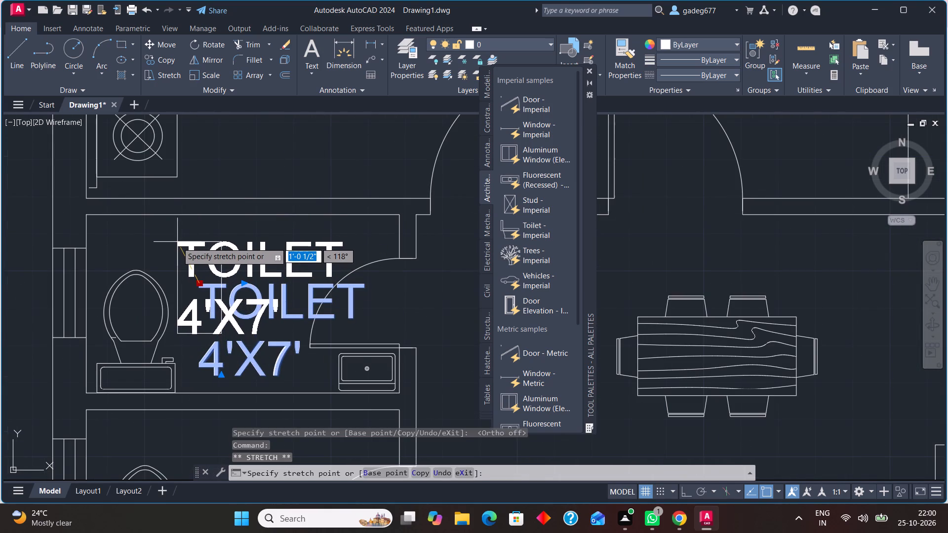
left_click(177, 242)
Copy the TOILET 4'X7' label into the lower toilet beside its WC.
scroll(228, 294, "down", 2)
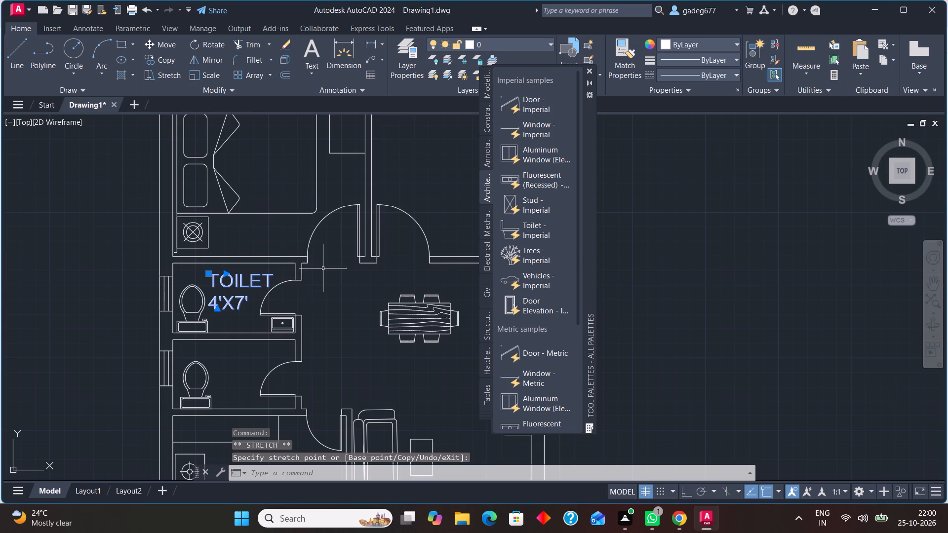
left_click(171, 58)
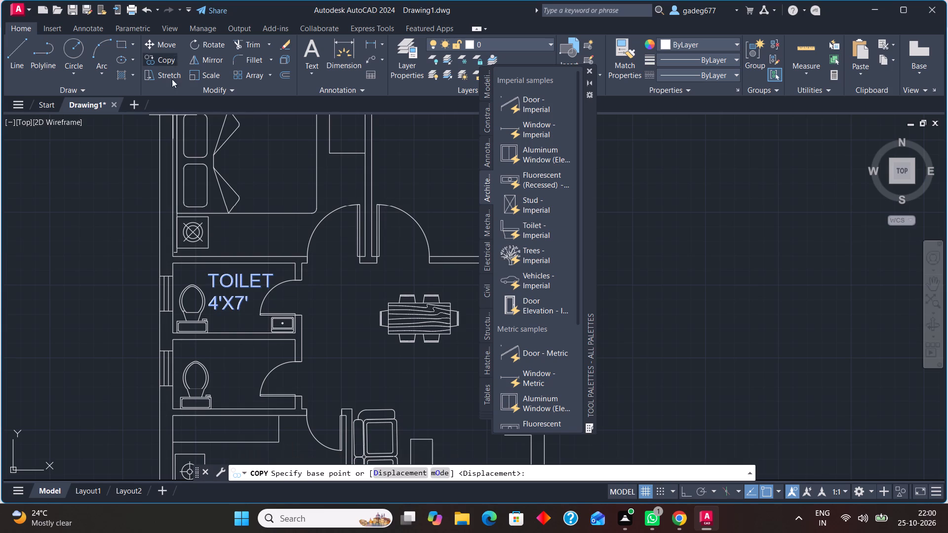
left_click(204, 273)
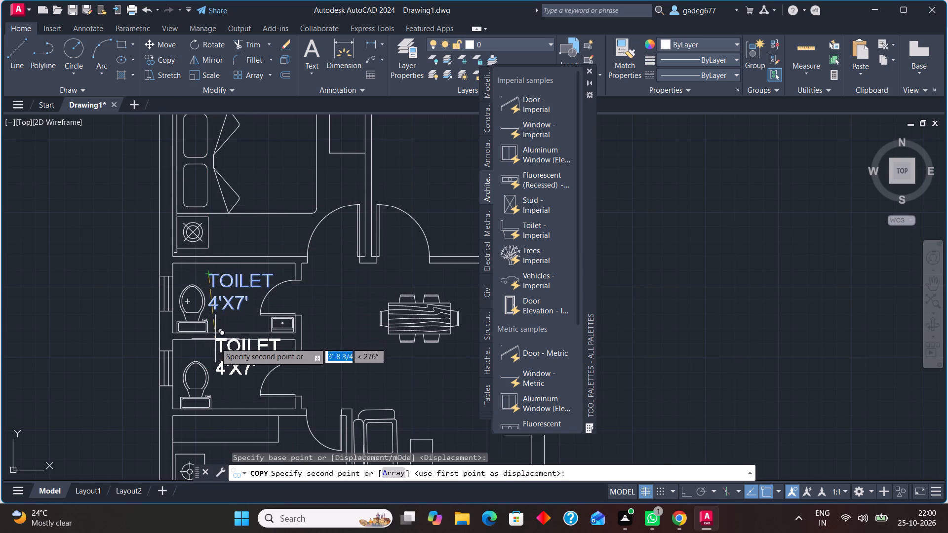
left_click(215, 348)
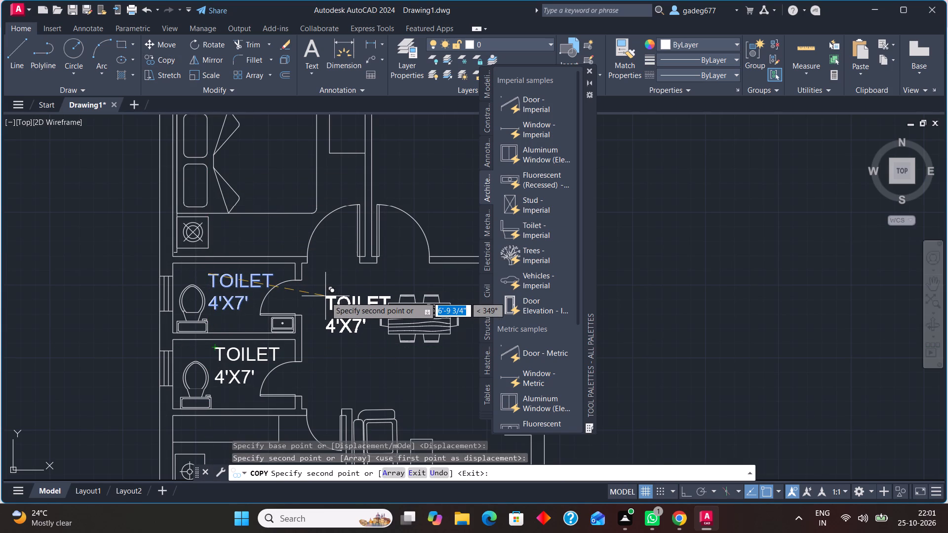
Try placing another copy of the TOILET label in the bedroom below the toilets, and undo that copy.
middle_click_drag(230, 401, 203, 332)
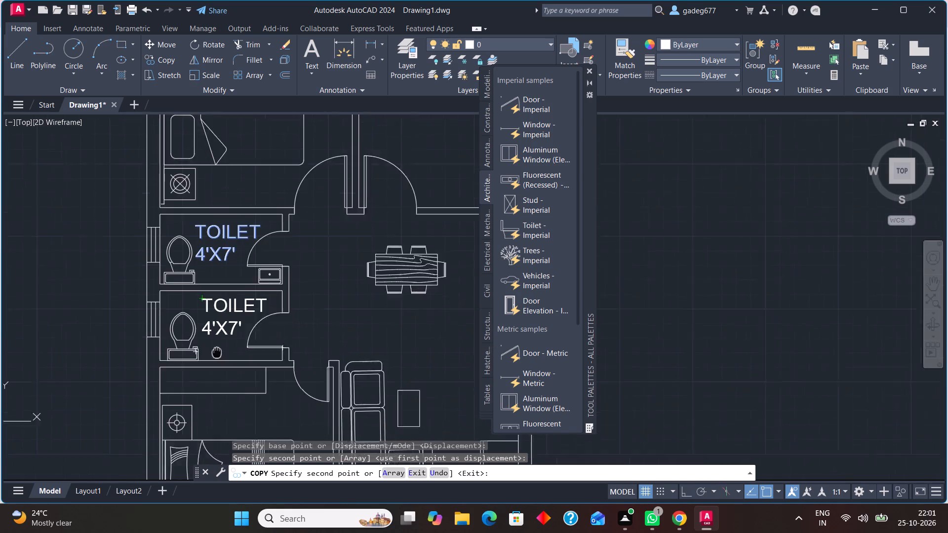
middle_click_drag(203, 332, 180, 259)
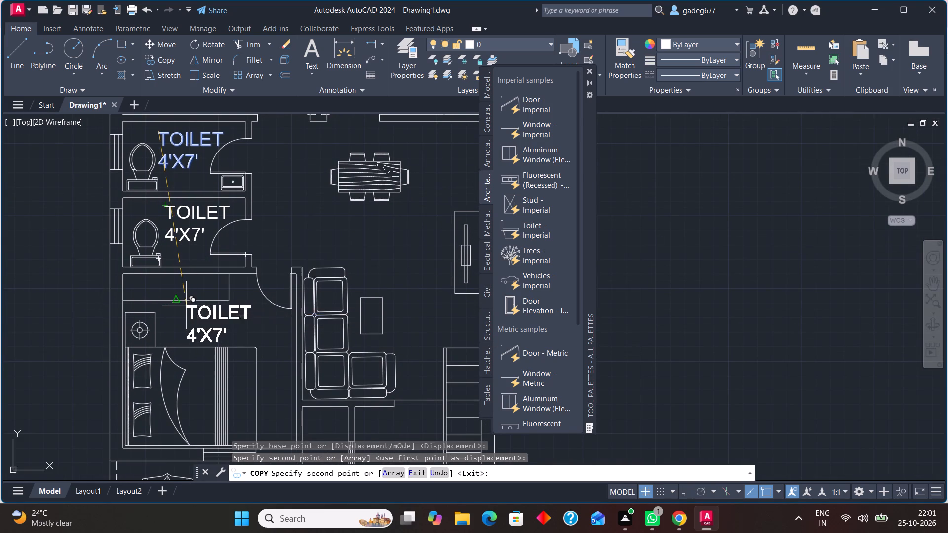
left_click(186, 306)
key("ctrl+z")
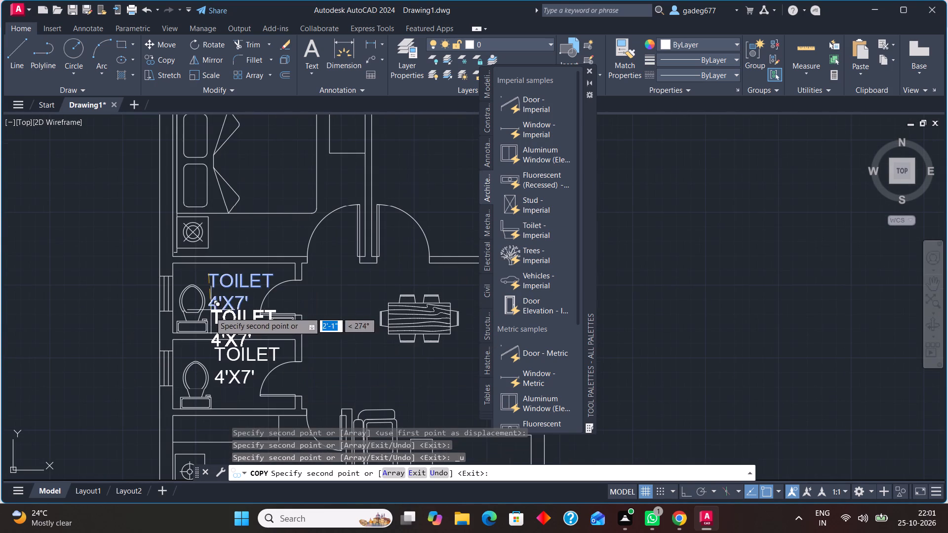
Place a copy of the TOILET label in the lower bedroom, between the wardrobe and the bed, and end the copying.
middle_click_drag(306, 339, 210, 163)
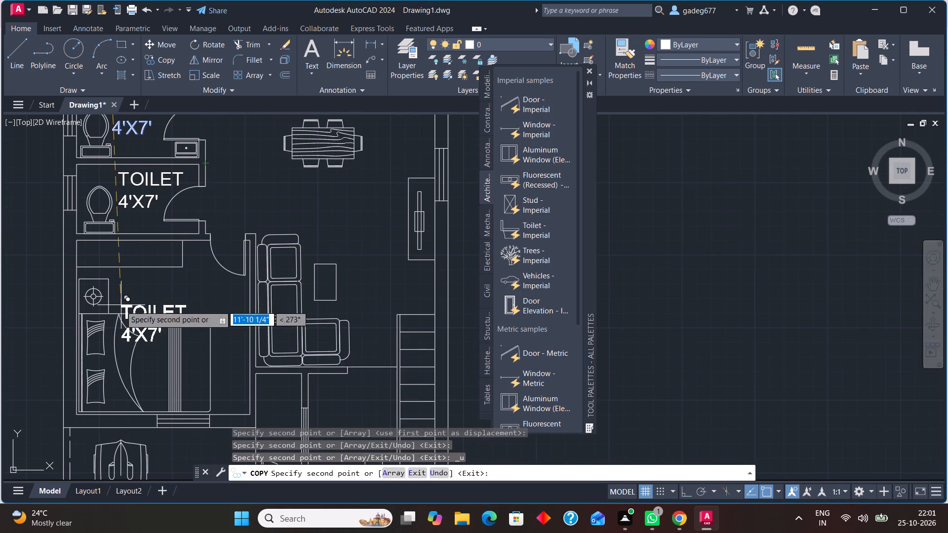
scroll(138, 279, "up", 3)
left_click(137, 265)
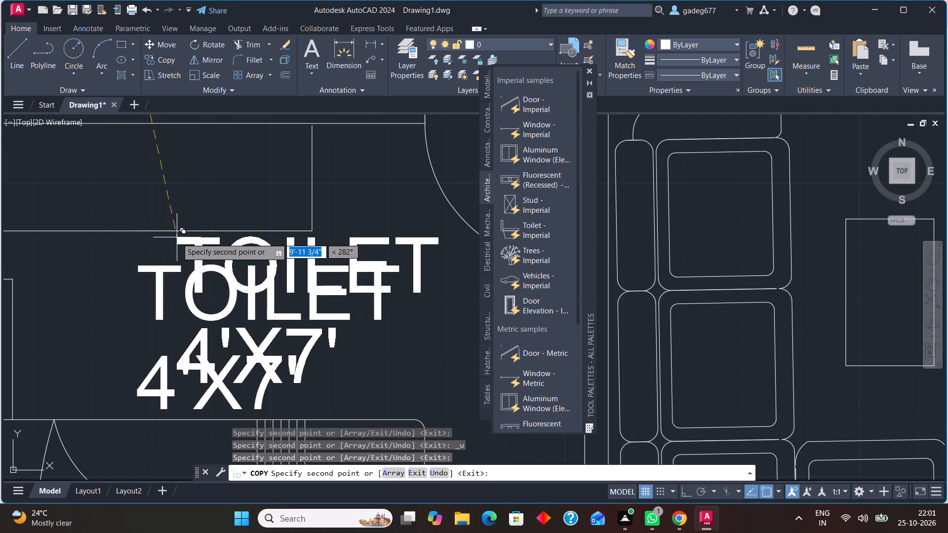
key("Escape")
Replace the copied toilet label's text in the lower bedroom with BED ROOM and 10'X10' on a separate line.
left_click(249, 370)
left_click(247, 366)
double_click(255, 358)
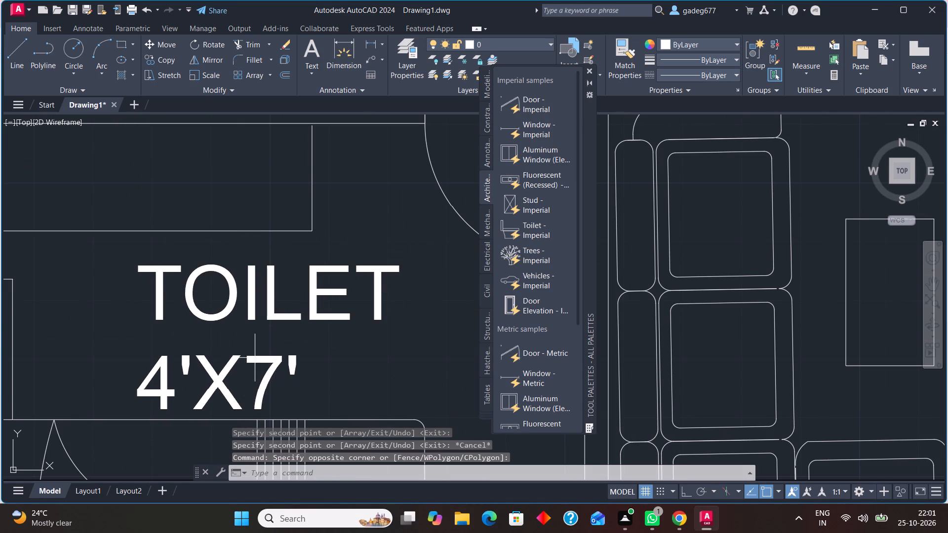
left_click(308, 370)
left_click(308, 370)
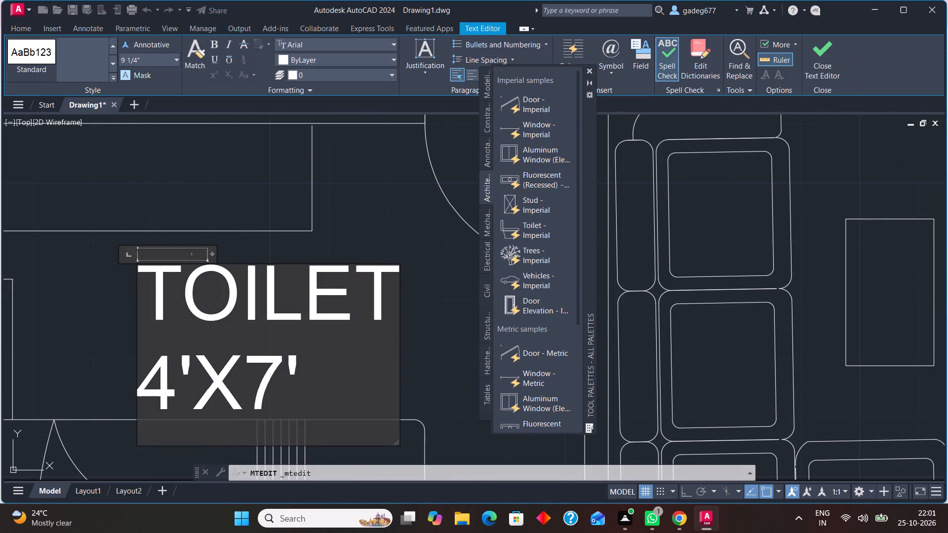
left_click(305, 372)
left_click(296, 365)
key("BackSpace")
key("BackSpace")
key("BackSpace")
key("BackSpace")
key("BackSpace")
key("BackSpace")
key("BackSpace")
key("BackSpace")
key("BackSpace")
key("BackSpace")
key("BackSpace")
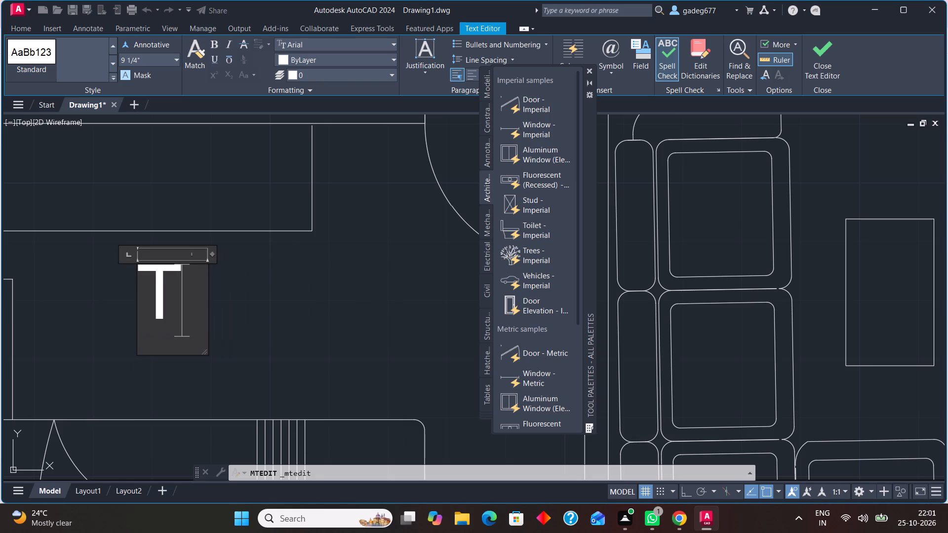
key("BackSpace")
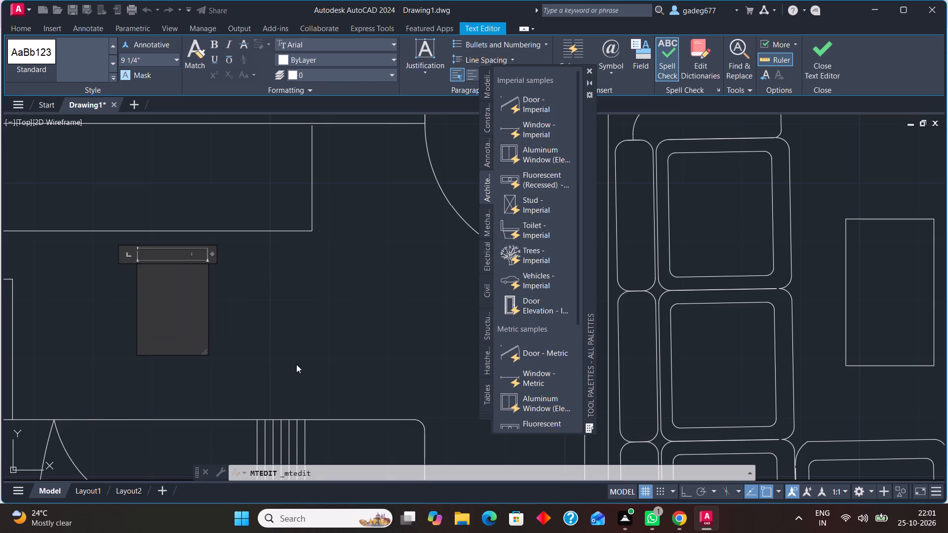
type("BED ROOM")
key("space")
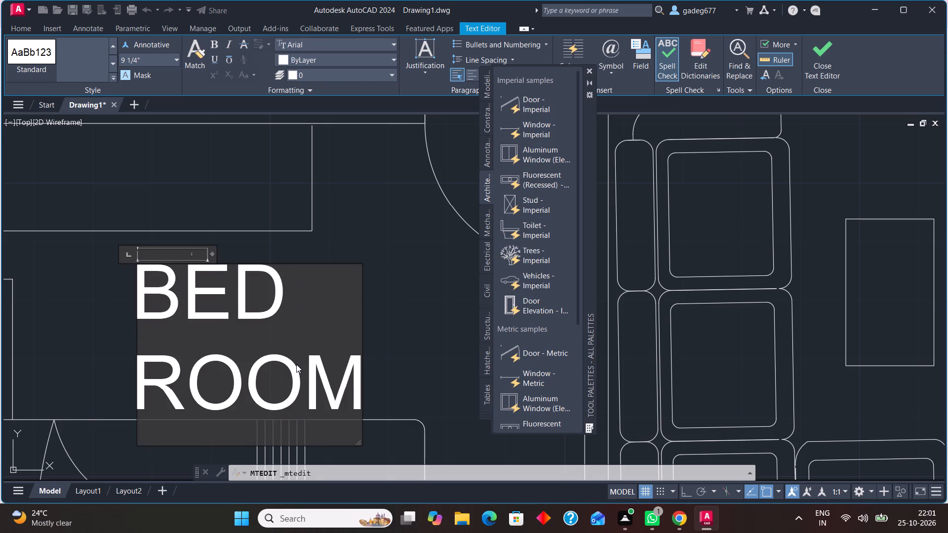
key("Return")
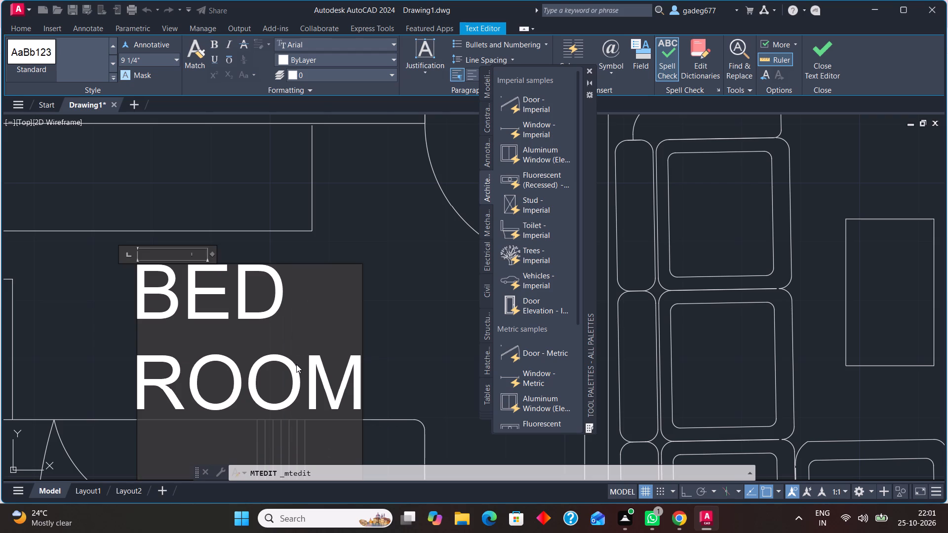
type("10'")
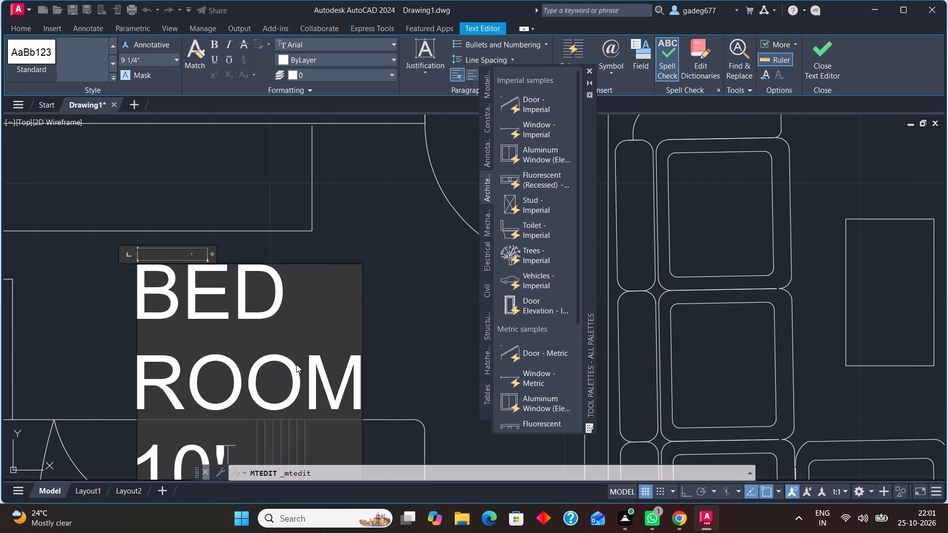
key("x")
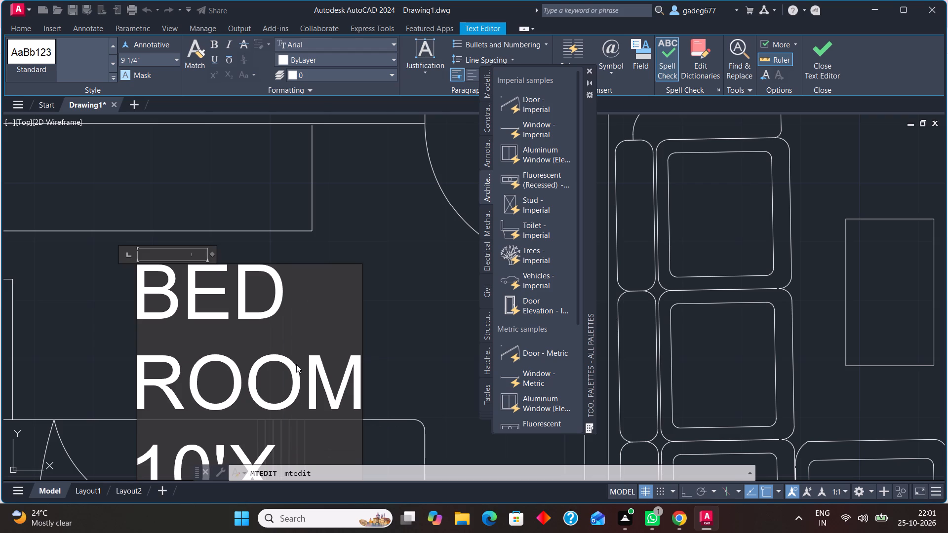
type("10")
key("apostrophe")
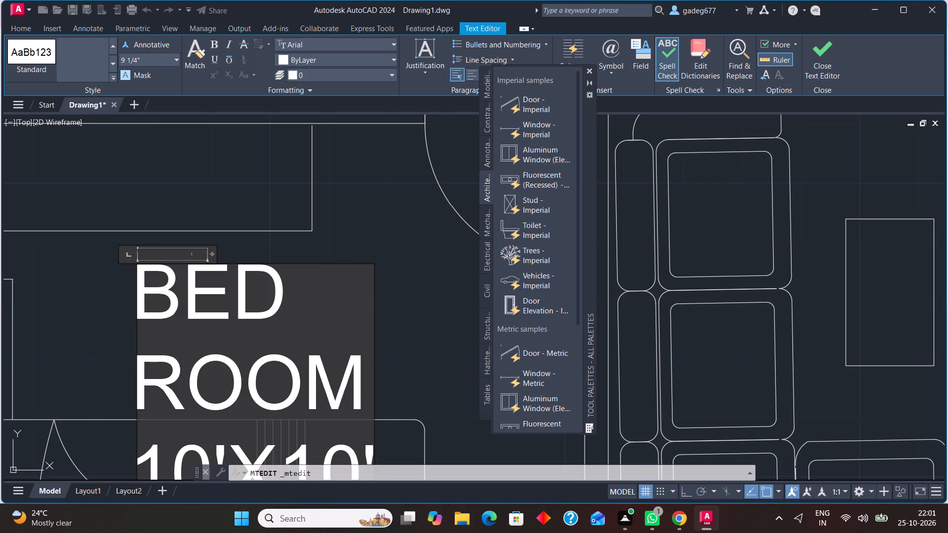
Widen the bedroom label's text box to about 6'-5" so BED ROOM fits on one line, and finish editing.
left_click_drag(213, 254, 384, 257)
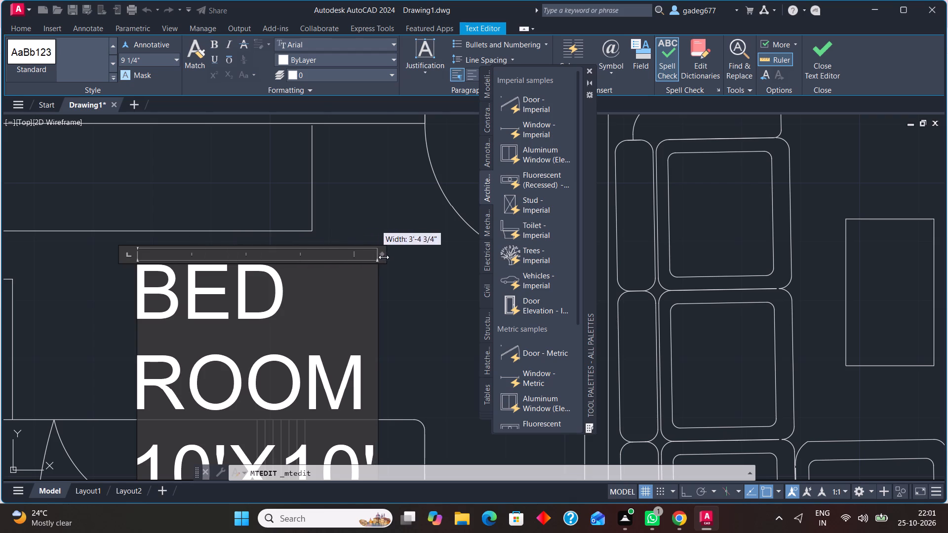
left_click_drag(384, 257, 605, 259)
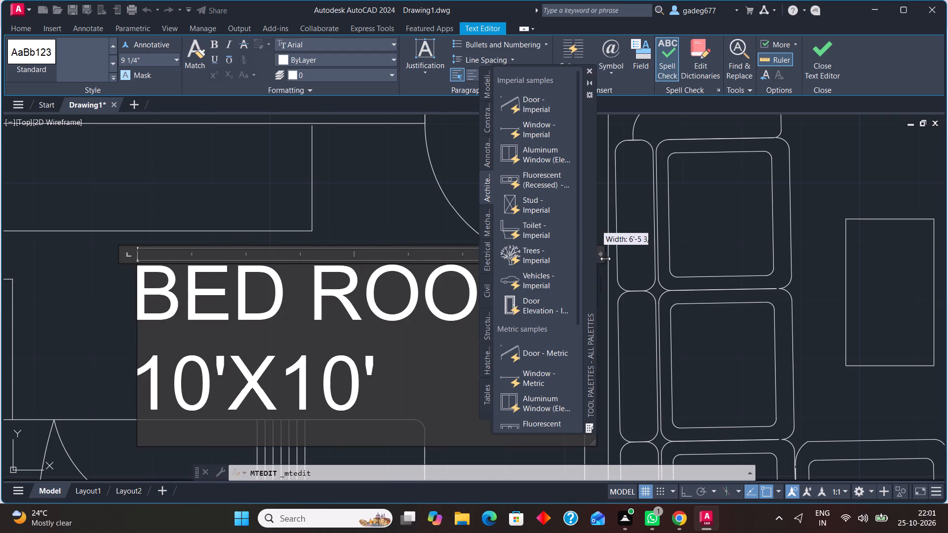
left_click_drag(605, 259, 606, 259)
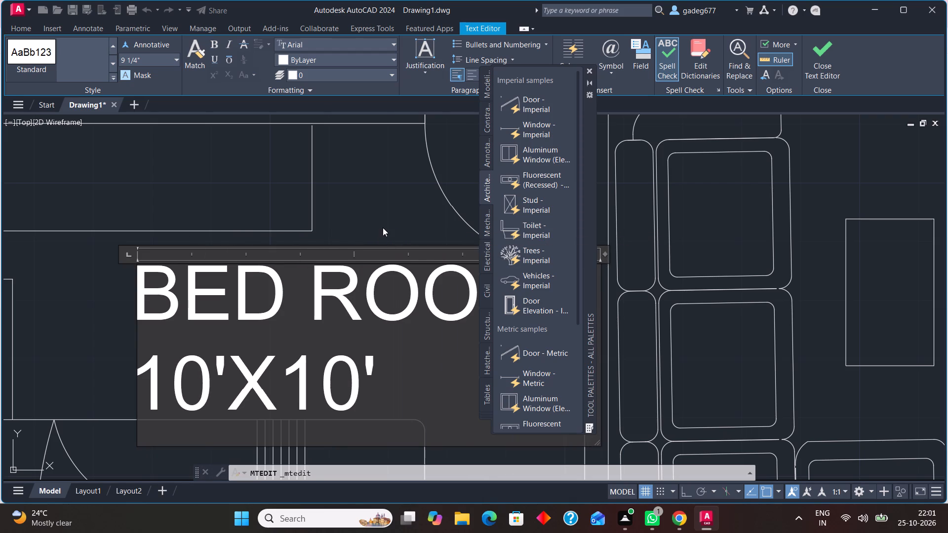
left_click(383, 220)
Move the BED ROOM 10'X10' label closer to the bedside table, between the wardrobe and the bed.
scroll(381, 249, "down", 2)
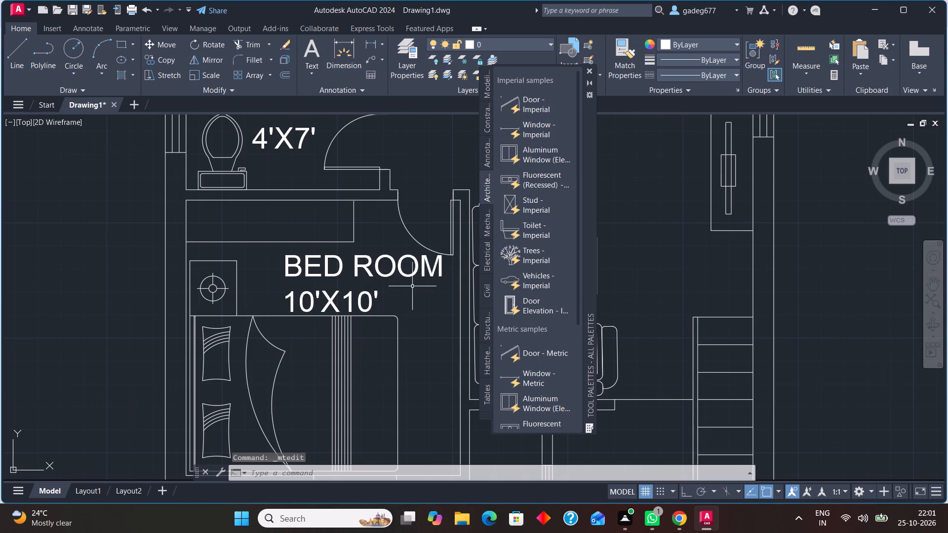
left_click(284, 266)
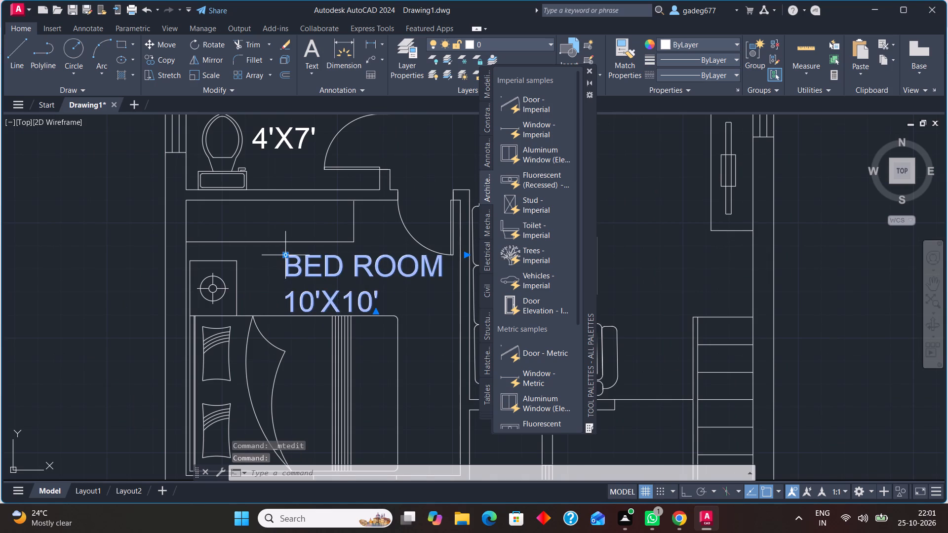
left_click(284, 256)
left_click(255, 250)
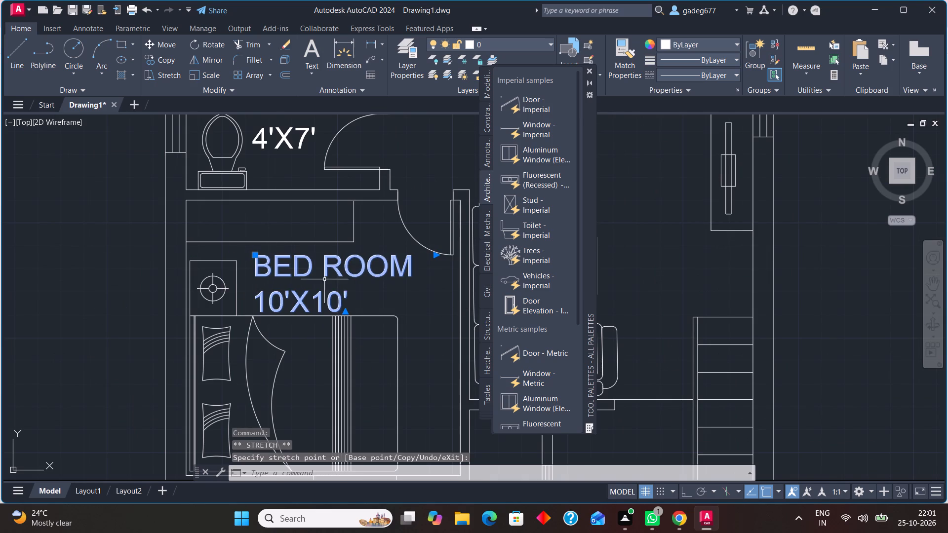
Rename the lower bedroom label BED ROOM 2, widening its text box to keep the name on one line.
scroll(350, 290, "down", 1)
middle_click_drag(381, 292, 266, 373)
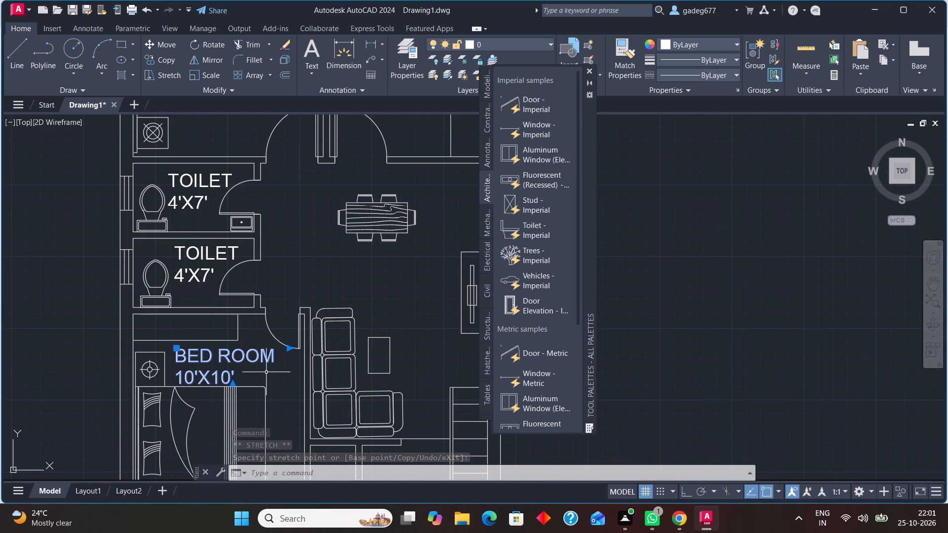
double_click(274, 359)
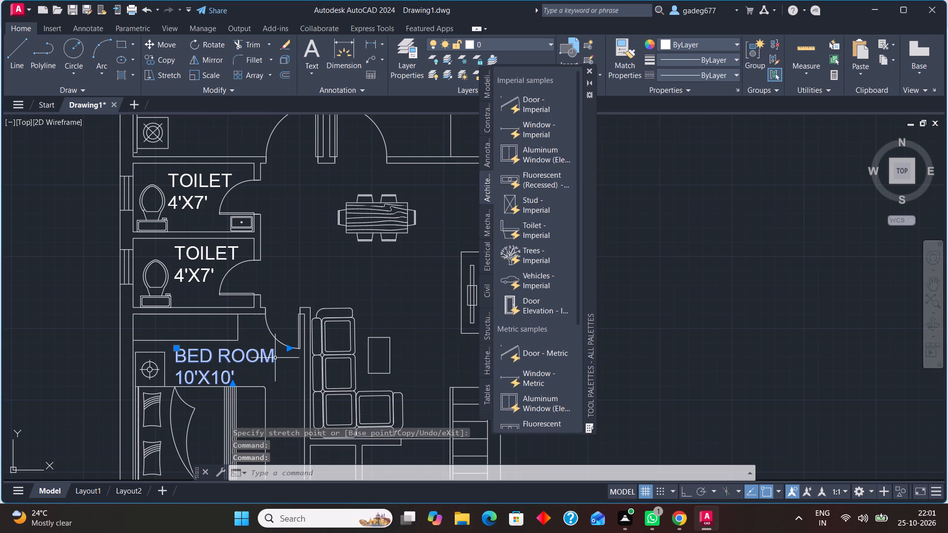
double_click(271, 355)
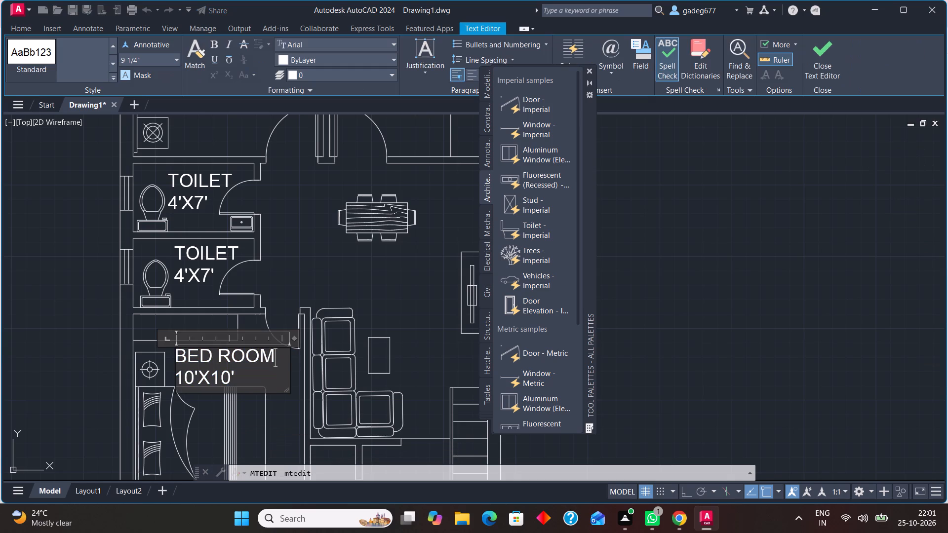
key("space")
type("2")
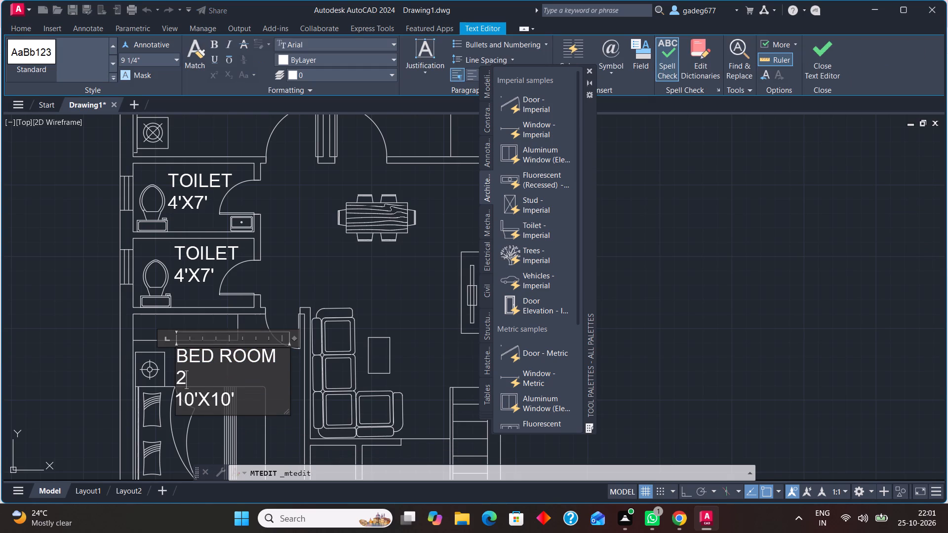
key("BackSpace")
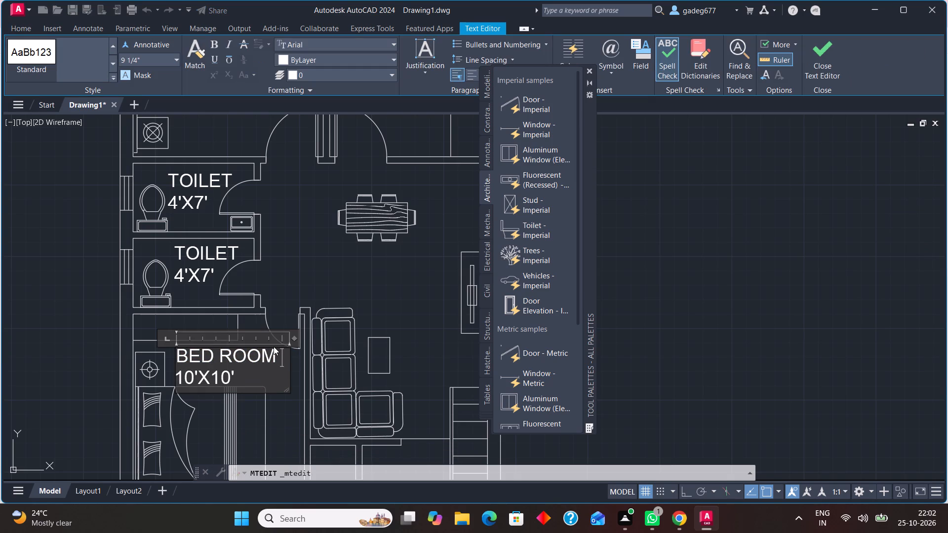
key("2")
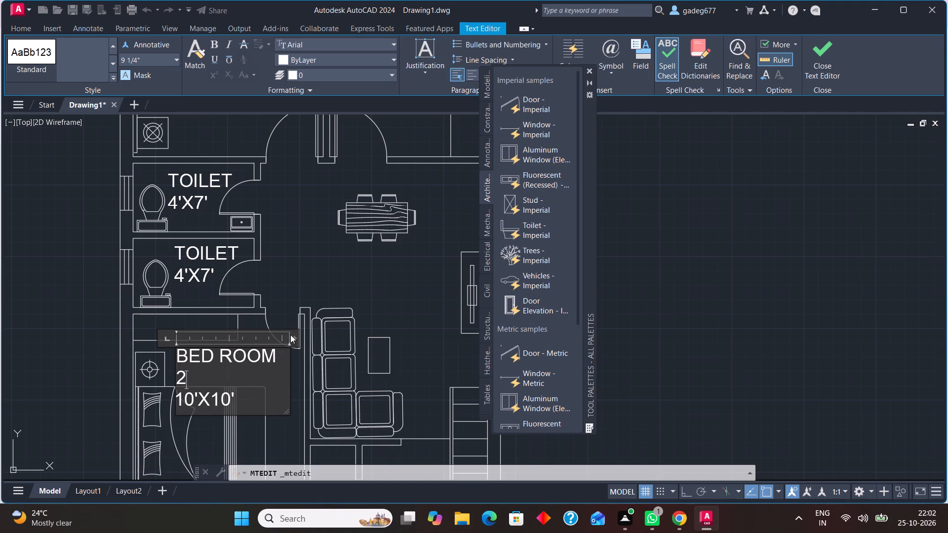
left_click_drag(295, 337, 313, 338)
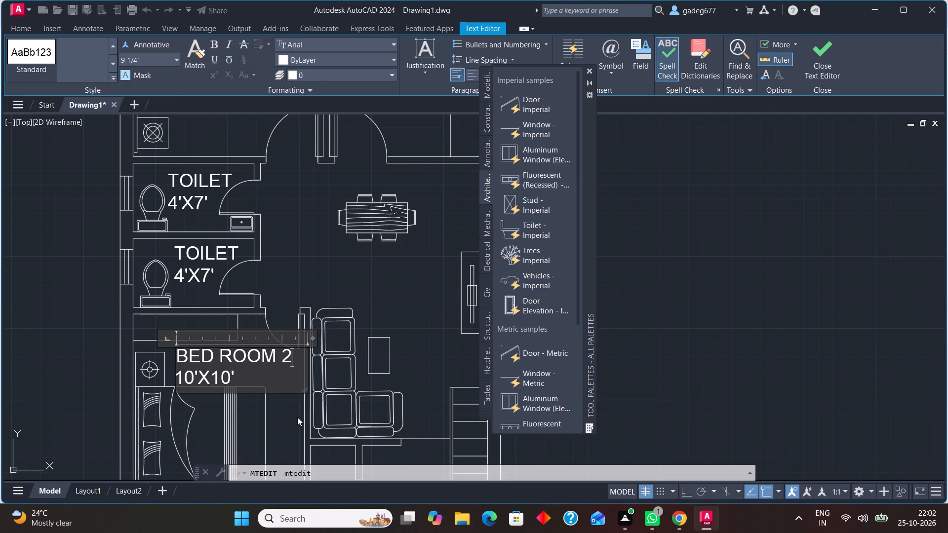
left_click(297, 417)
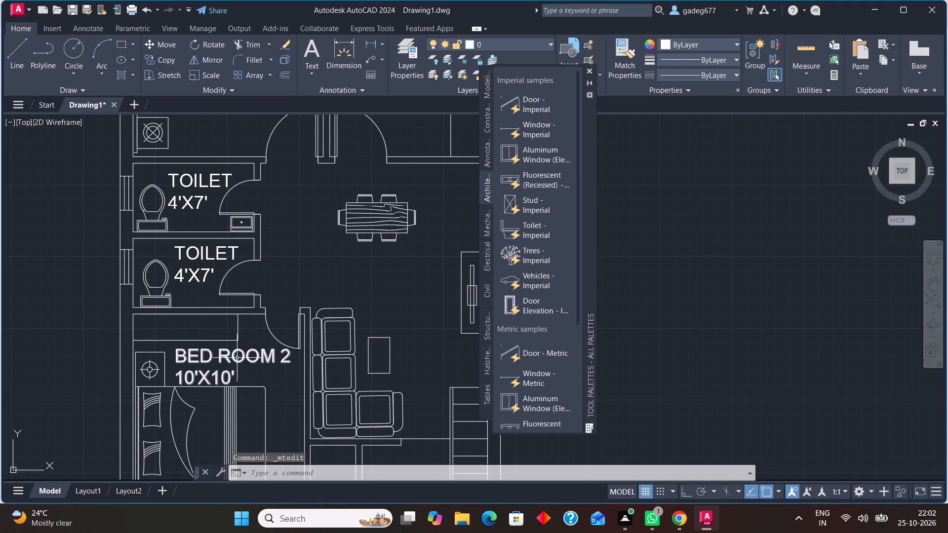
Copy the BED ROOM 2 label into the upper bedroom, between the bed and the wall above the toilet.
left_click(237, 358)
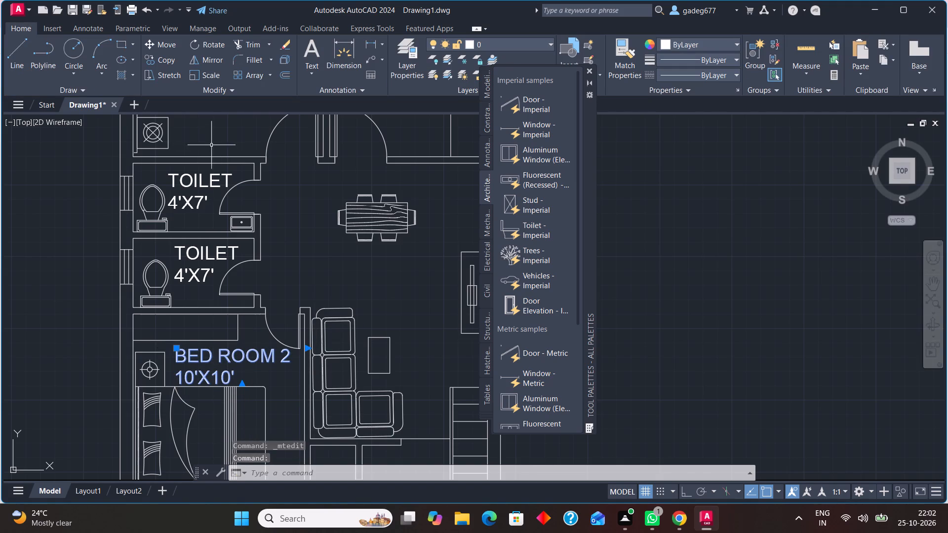
left_click(163, 60)
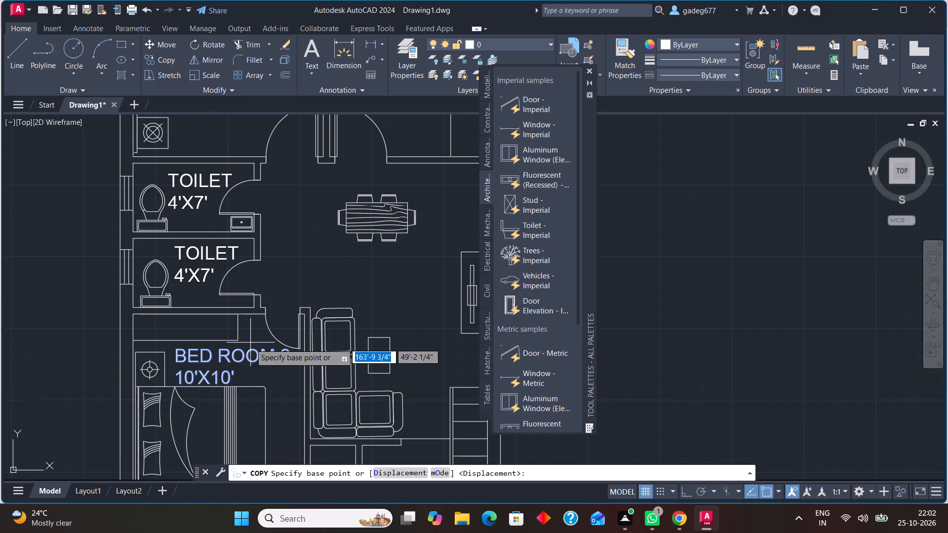
left_click(245, 356)
middle_click_drag(276, 270, 244, 425)
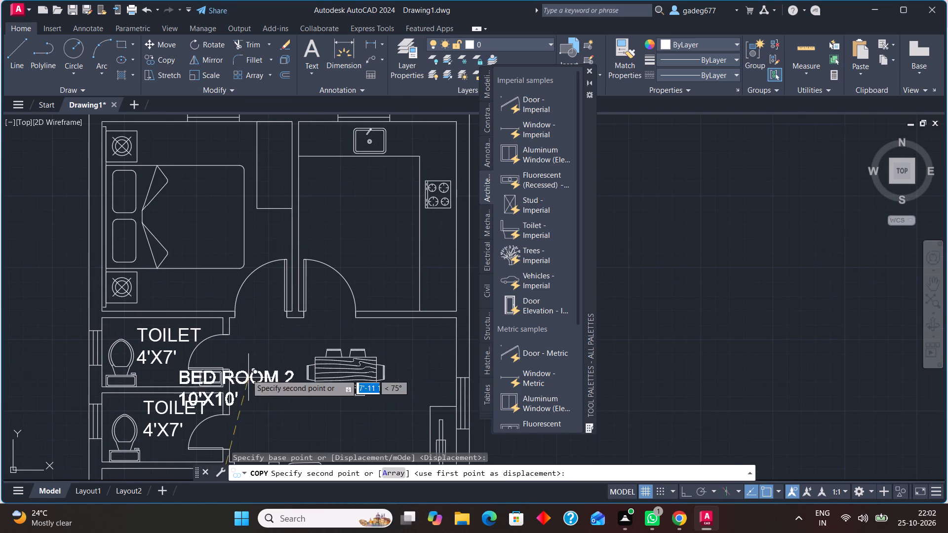
scroll(216, 278, "up", 2)
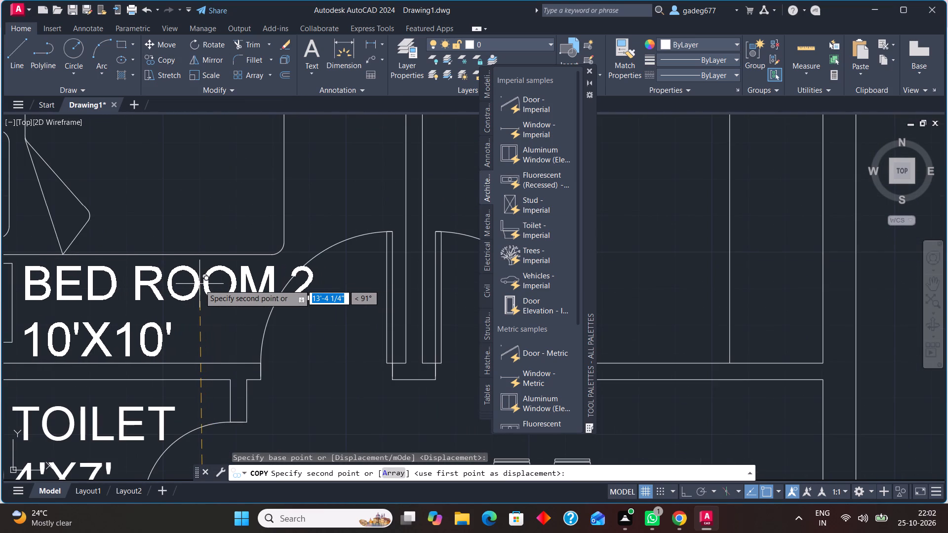
left_click(199, 284)
key("Escape")
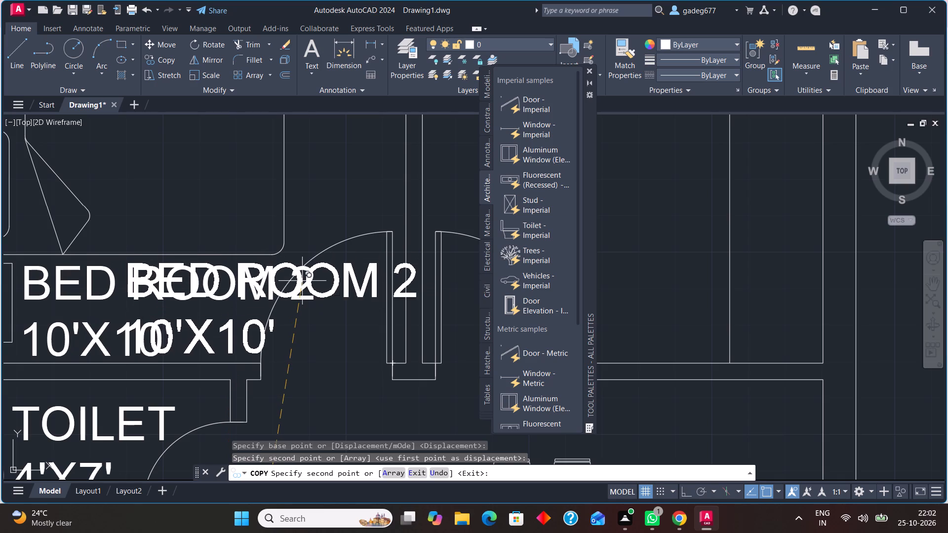
Rename the copied label in the upper bedroom BED ROOM1.
double_click(252, 284)
left_click(321, 282)
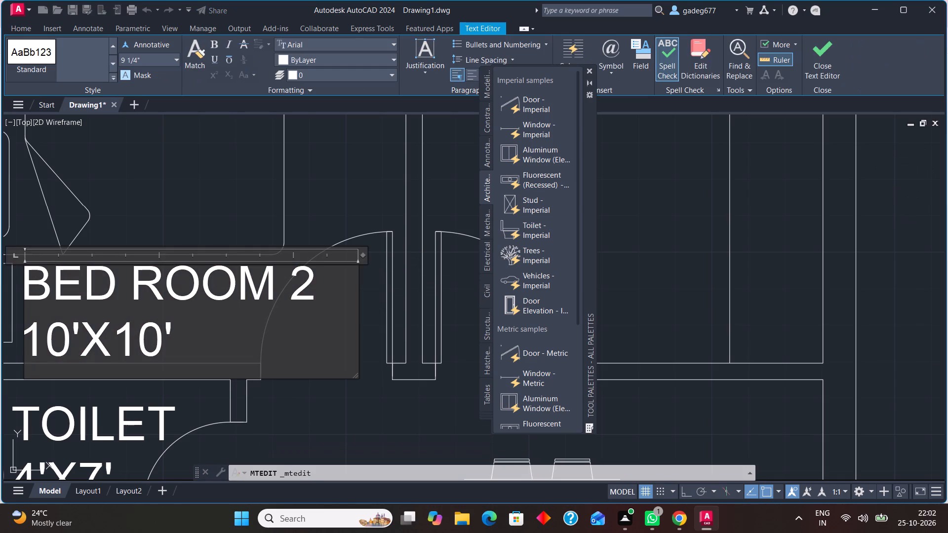
left_click(321, 282)
key("BackSpace")
key("BackSpace")
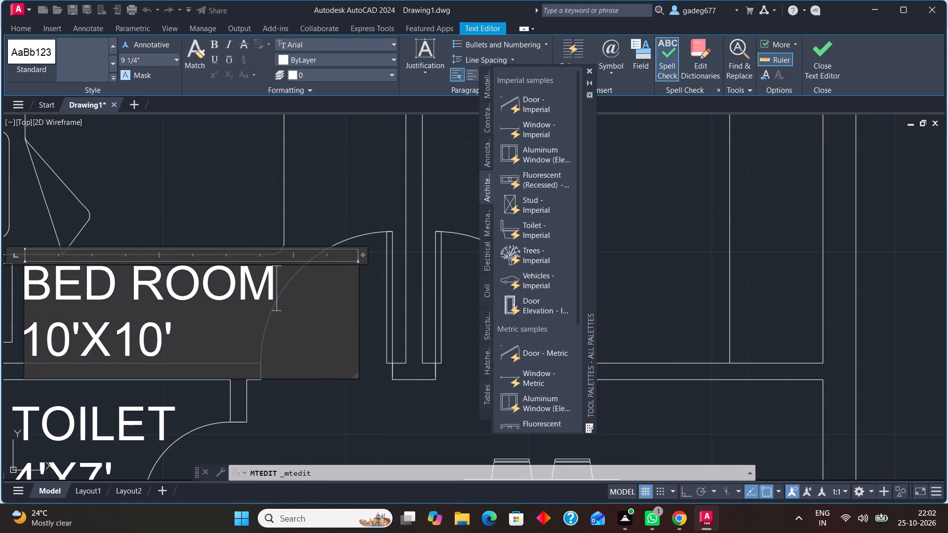
key("1")
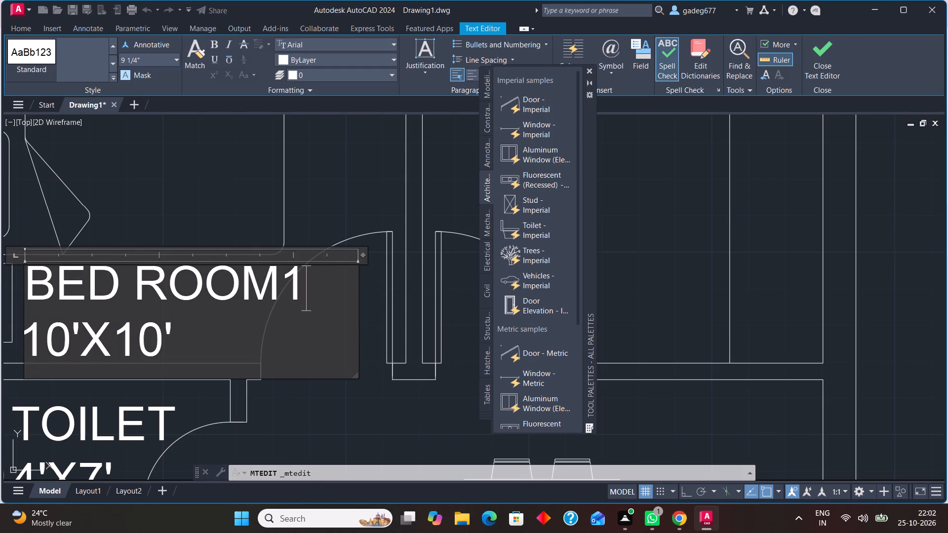
Change the BED ROOM1 label's size line to 11'X11' and finish editing the text.
left_click(77, 338)
key("BackSpace")
key("BackSpace")
type("1'")
left_click(164, 336)
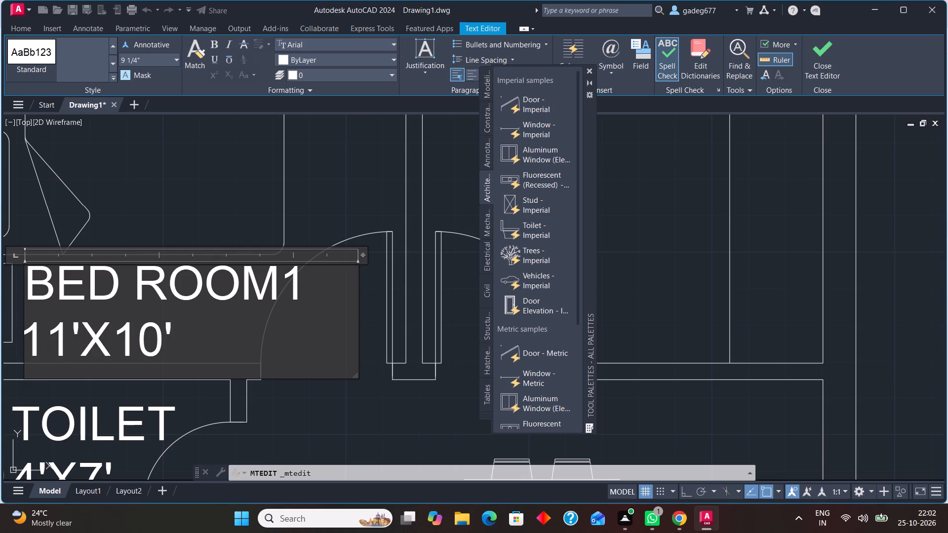
key("BackSpace")
key("1")
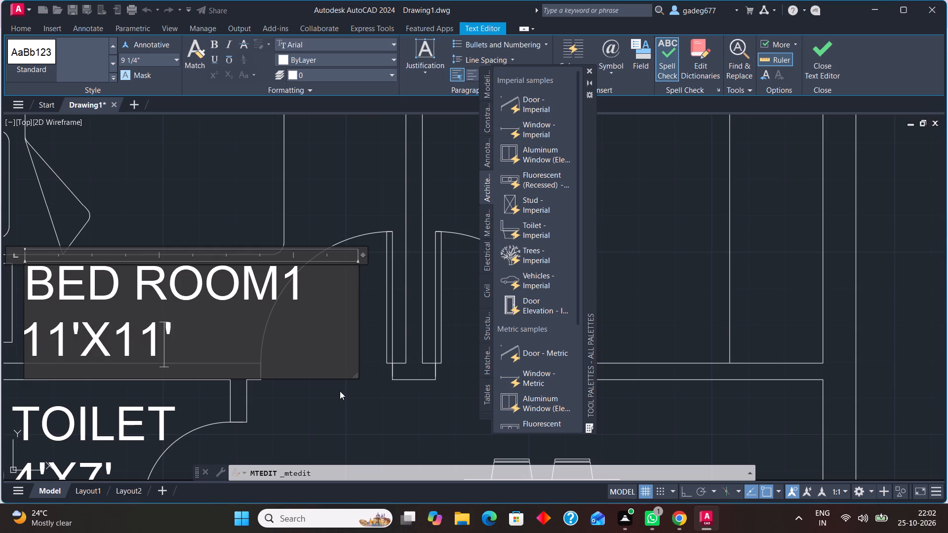
left_click(337, 398)
Copy the BED ROOM1 label into the kitchen, between the sink counter and the door swing.
scroll(325, 408, "down", 1)
middle_click_drag(318, 406, 89, 358)
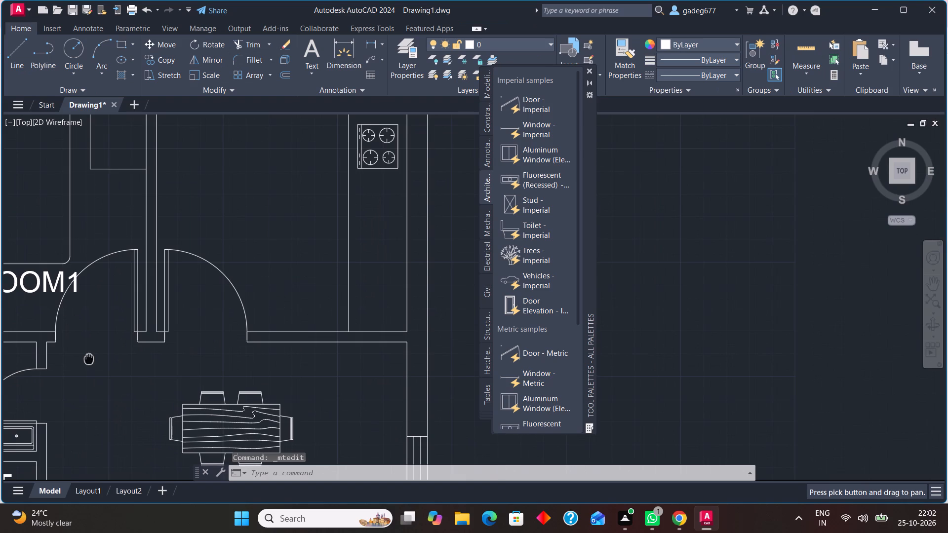
scroll(86, 345, "down", 2)
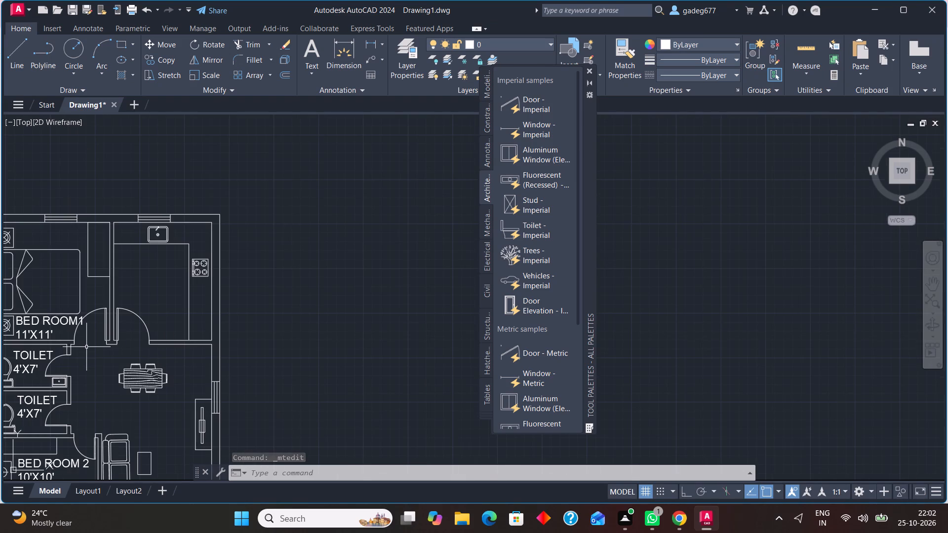
left_click(57, 321)
left_click(164, 52)
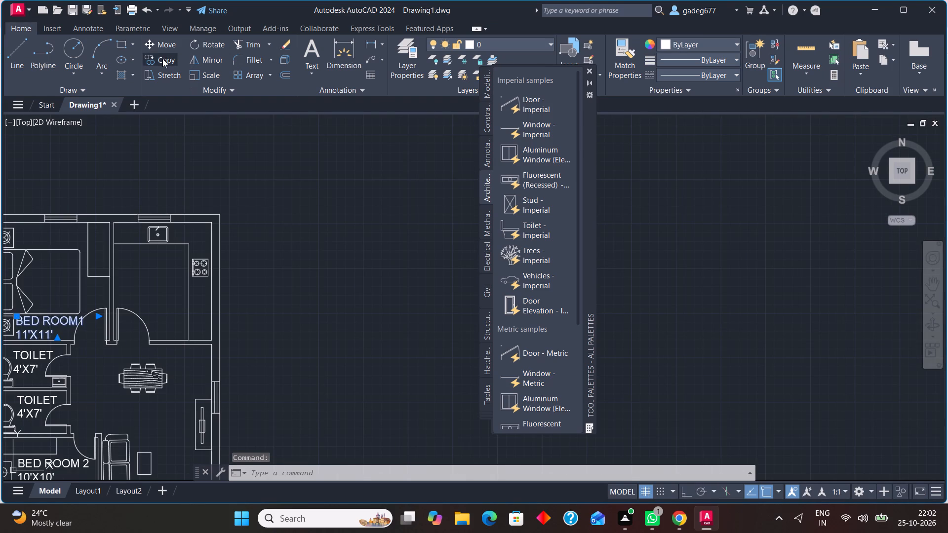
left_click(162, 59)
left_click(71, 324)
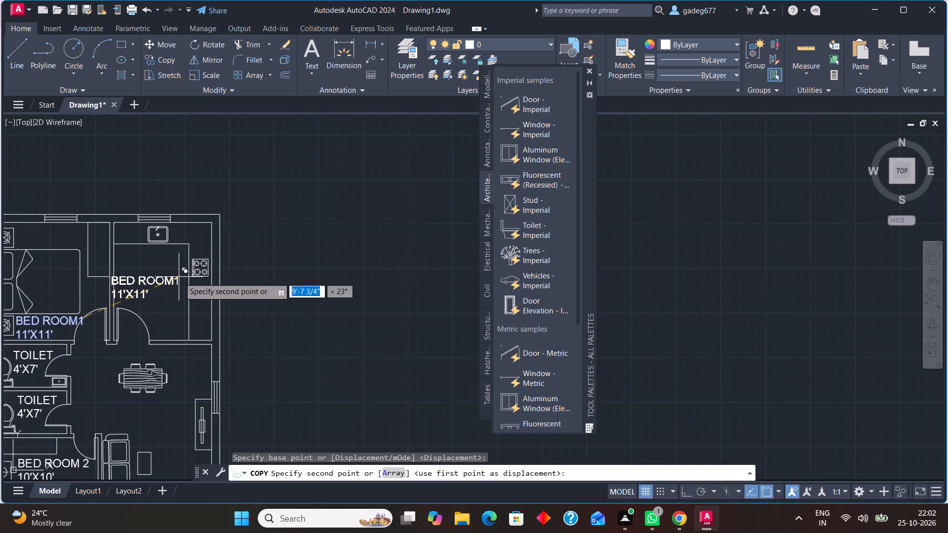
left_click(186, 273)
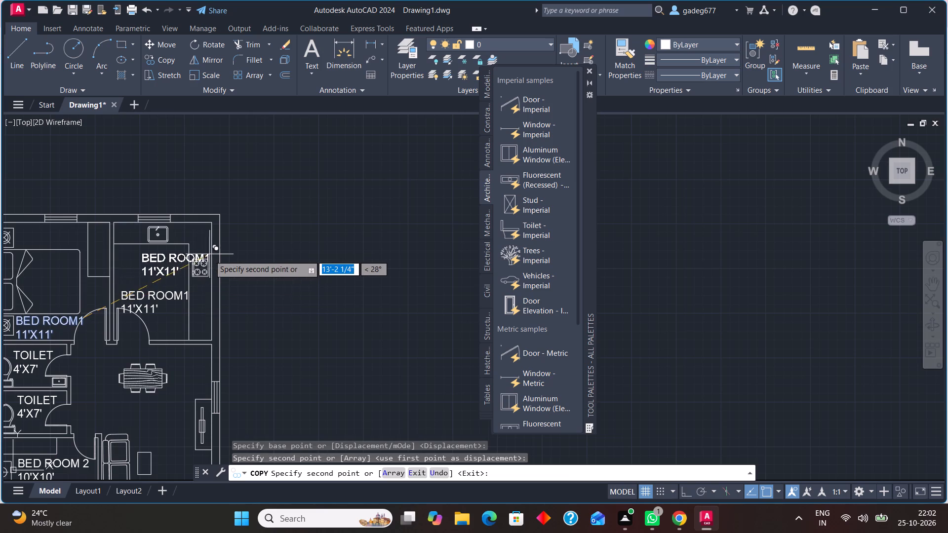
key("Escape")
Move the copied label in the kitchen straight up by about 1'-7 1/2", closer to the sink counter.
left_click(158, 301)
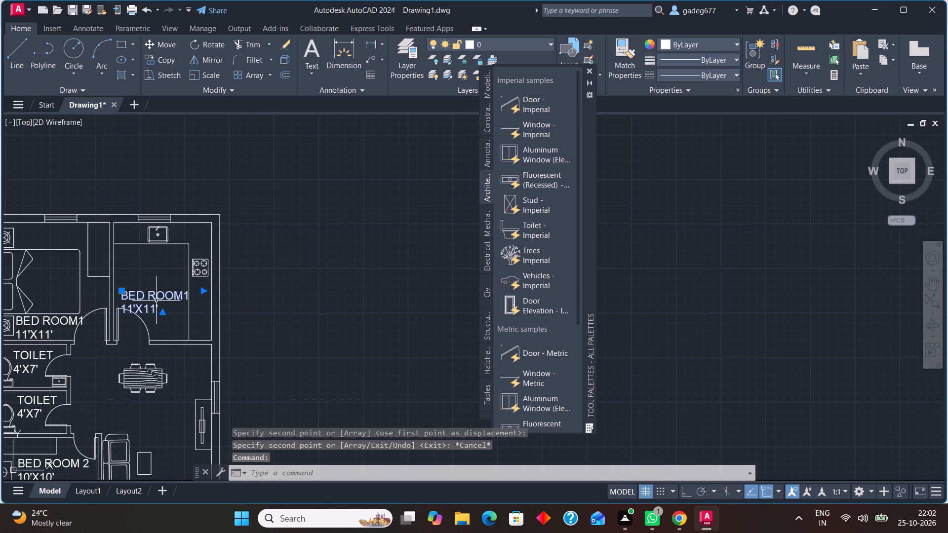
left_click(123, 289)
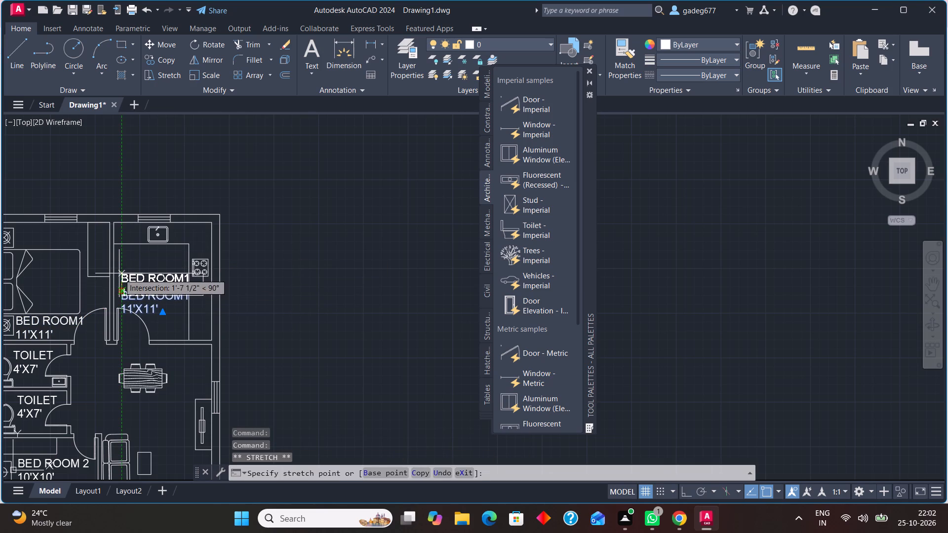
left_click(119, 273)
Replace the name in the kitchen's copied label with KITCHEN.
double_click(162, 277)
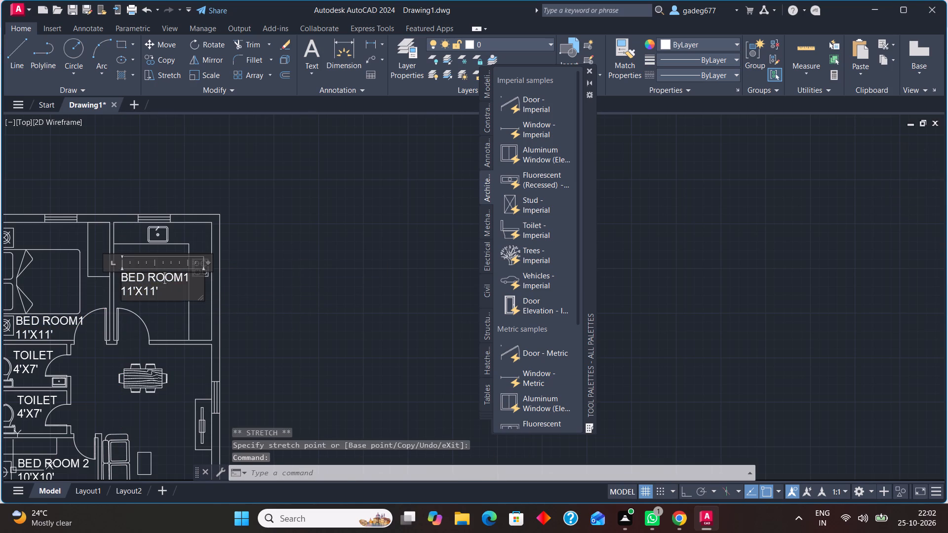
left_click(197, 279)
key("BackSpace")
key("BackSpace")
key("BackSpace")
key("BackSpace")
key("BackSpace")
key("BackSpace")
key("BackSpace")
key("BackSpace")
key("BackSpace")
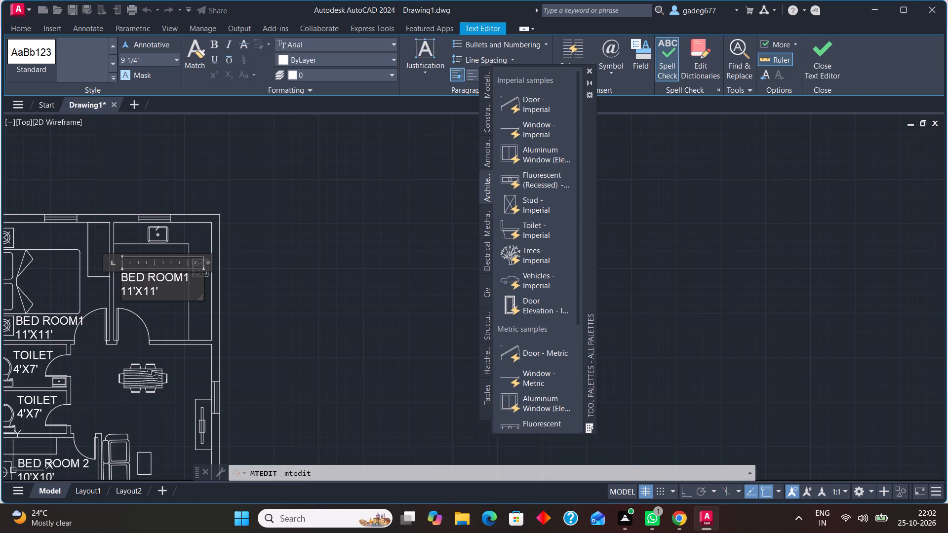
key("BackSpace")
type("KITCHEN")
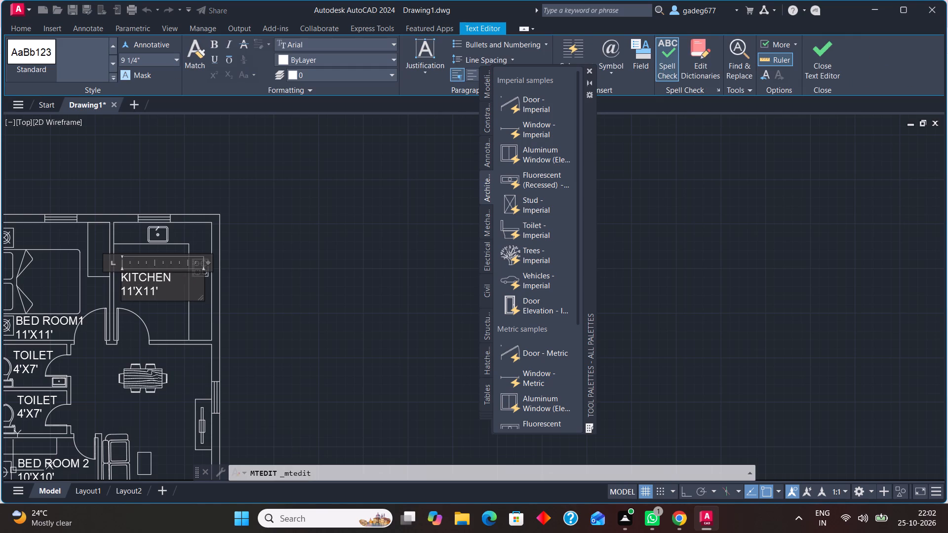
Replace the KITCHEN label's size line with 8'X9 followed by a comma, and finish editing.
left_click(168, 298)
key("BackSpace")
key("BackSpace")
key("BackSpace")
key("BackSpace")
key("BackSpace")
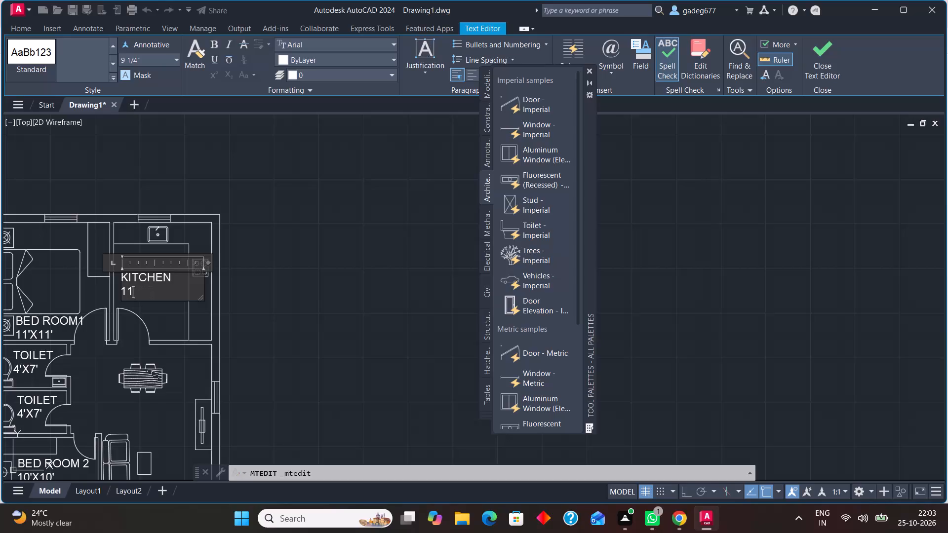
key("BackSpace")
key("BackSpace")
type("8'")
key("x")
key("9")
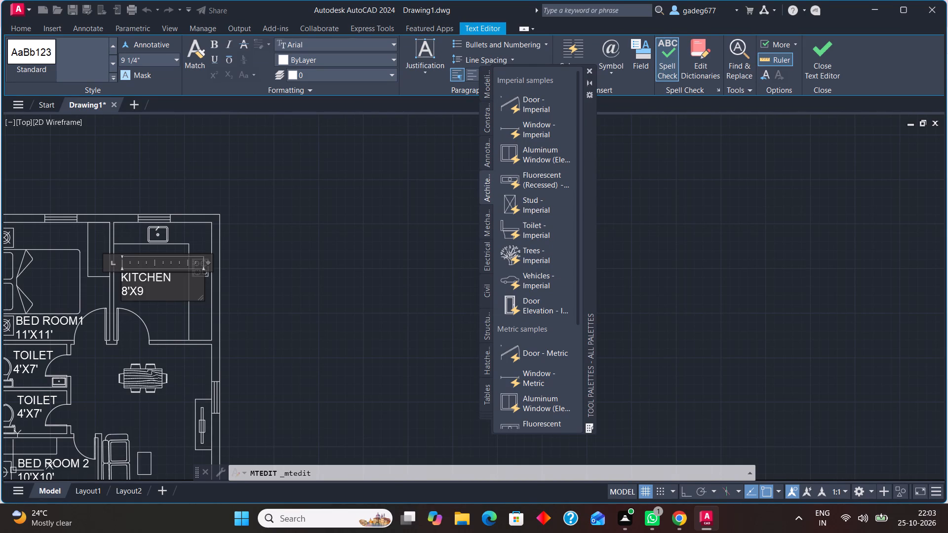
key("comma")
left_click(157, 323)
Replace the comma ending the KITCHEN label's size with a foot mark to read 8'X9', and finish editing.
double_click(145, 300)
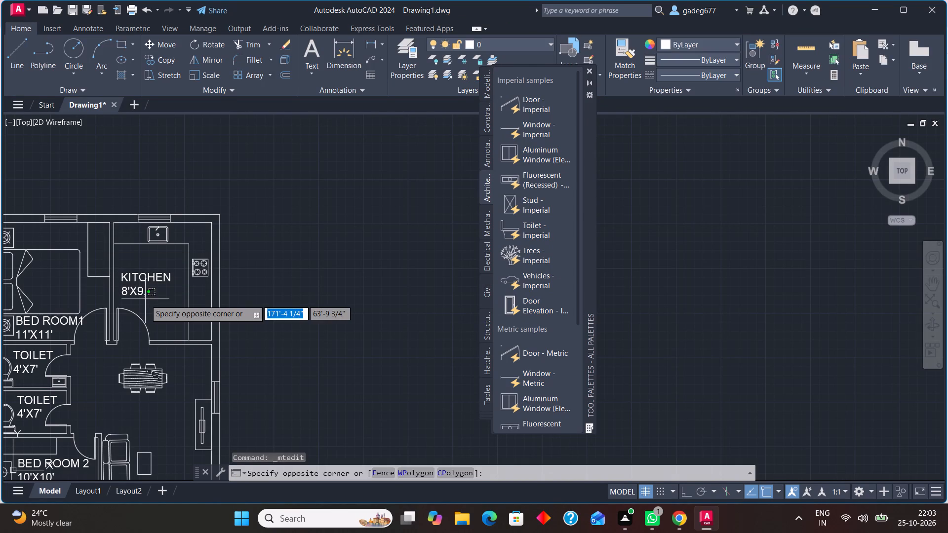
left_click(141, 292)
double_click(148, 288)
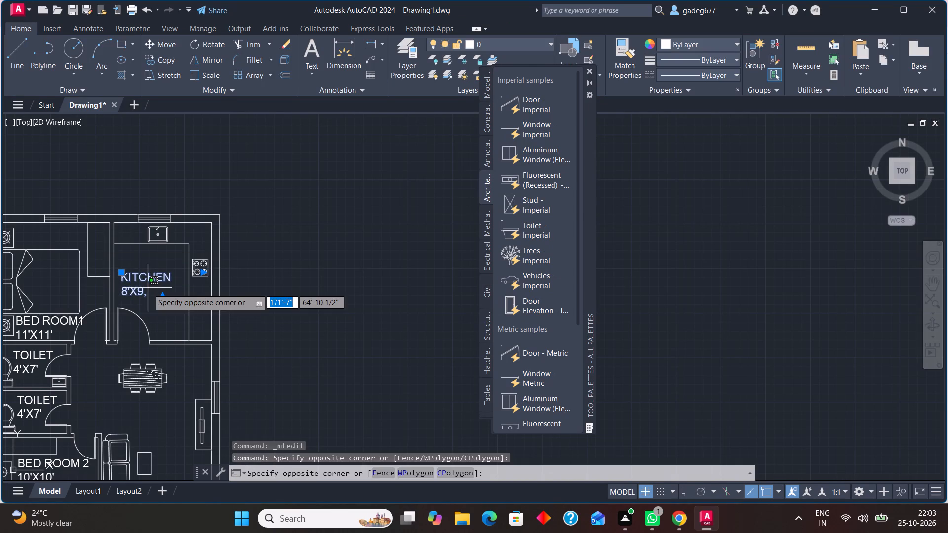
double_click(148, 293)
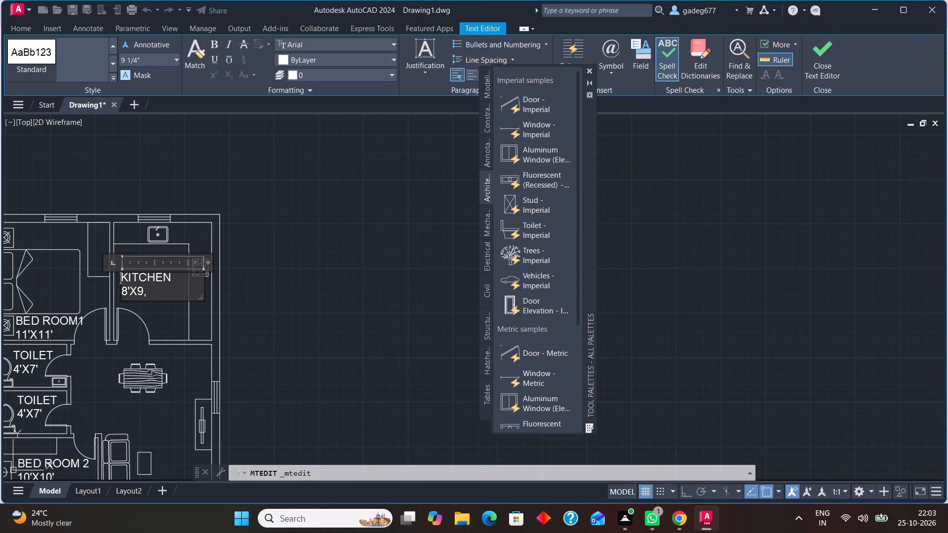
left_click(148, 293)
key("BackSpace")
key("apostrophe")
left_click(160, 326)
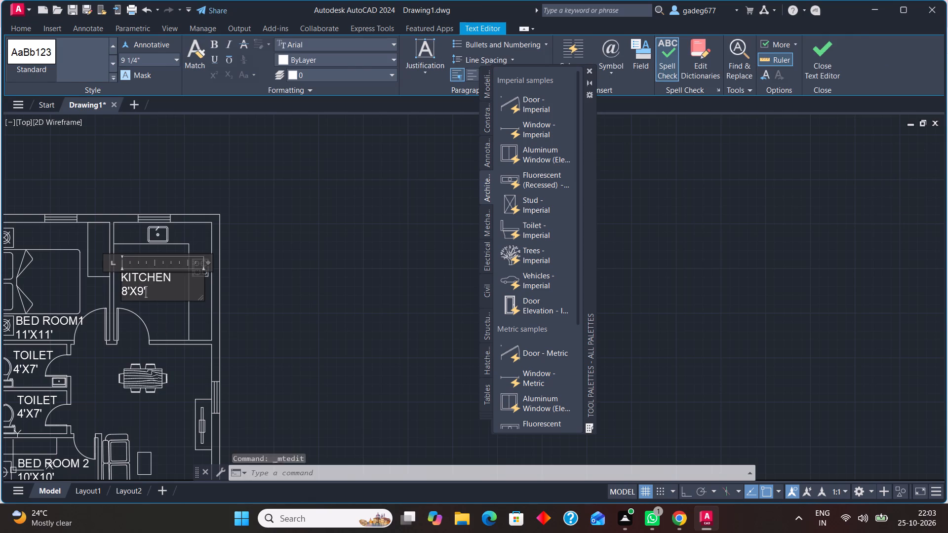
Copy the KITCHEN label into the living area, between the dining table and the sofa.
scroll(158, 327, "down", 3)
scroll(161, 350, "up", 3)
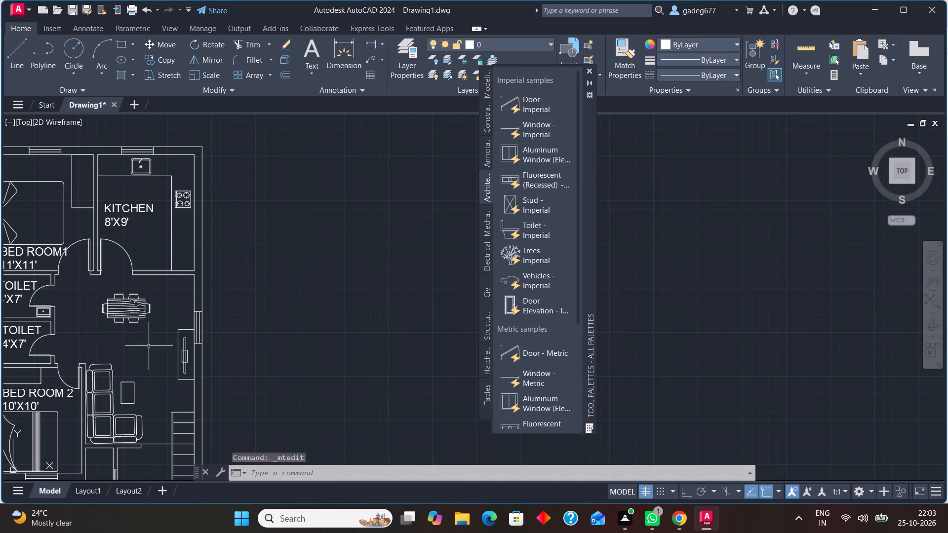
left_click(122, 212)
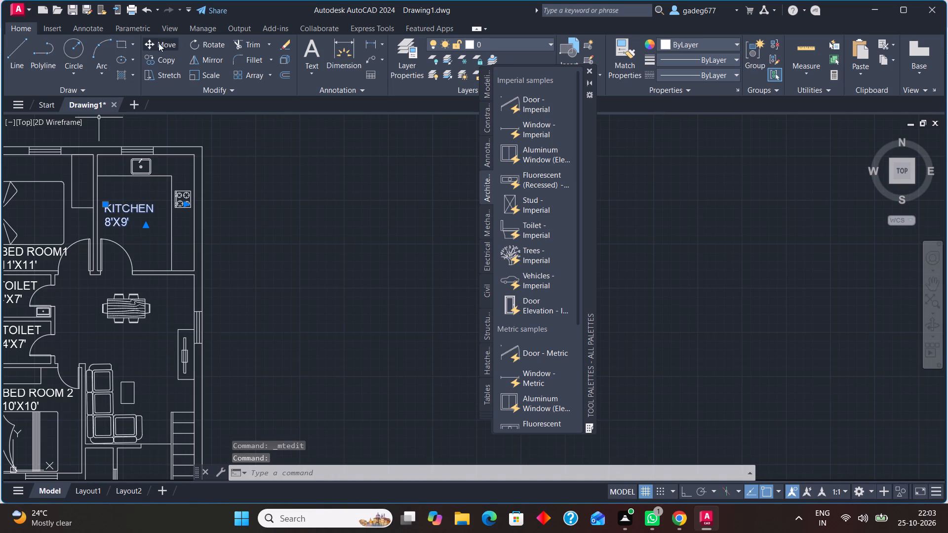
left_click(165, 61)
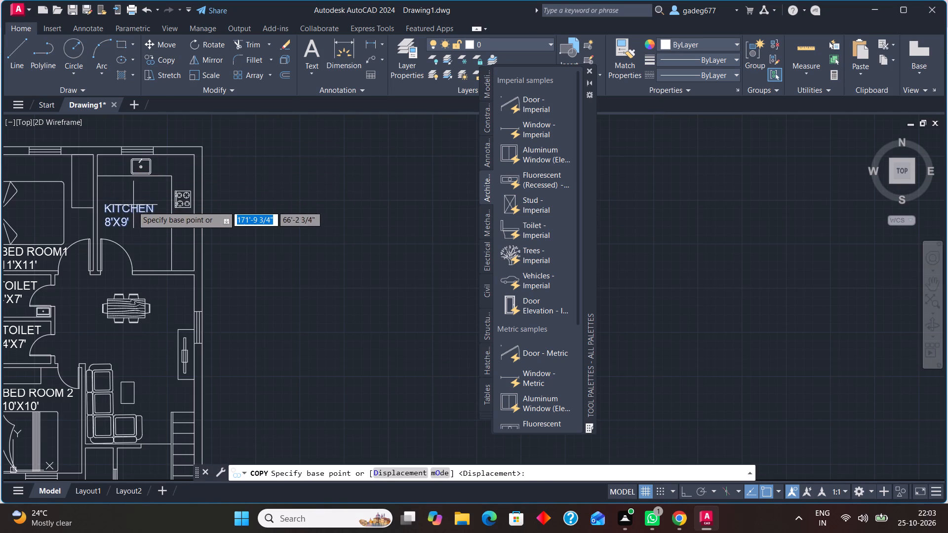
double_click(132, 210)
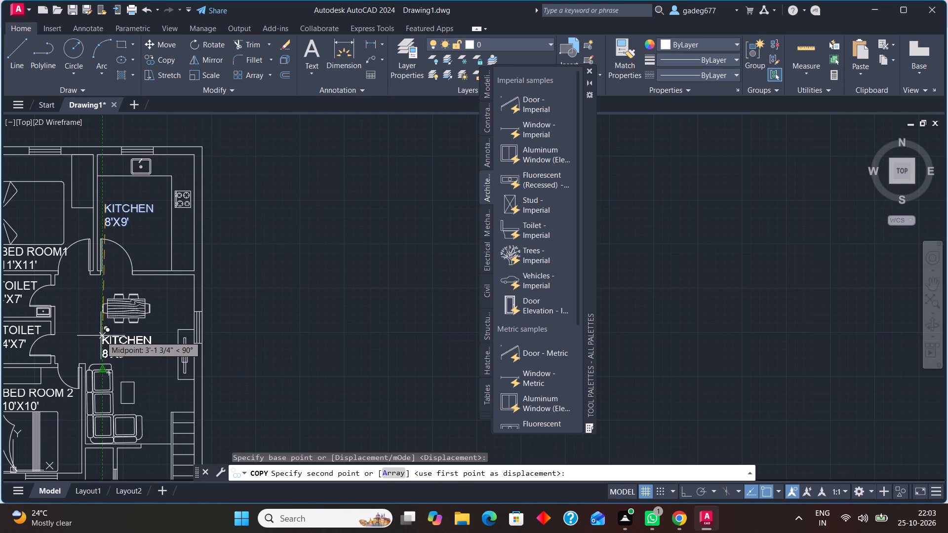
left_click(101, 336)
key("Escape")
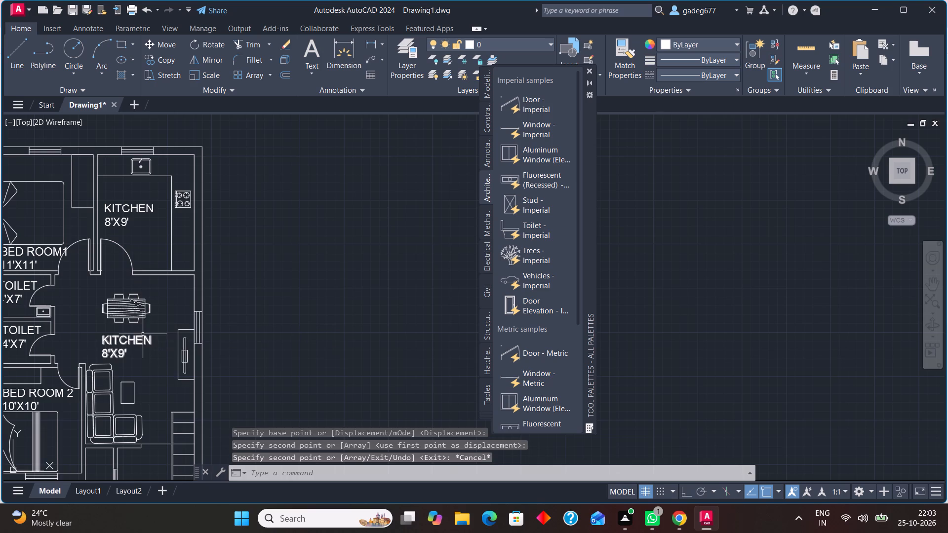
Replace all the text in the living area's copied KITCHEN label with LIVING / DINNING, widening the text box to fit one line.
double_click(141, 335)
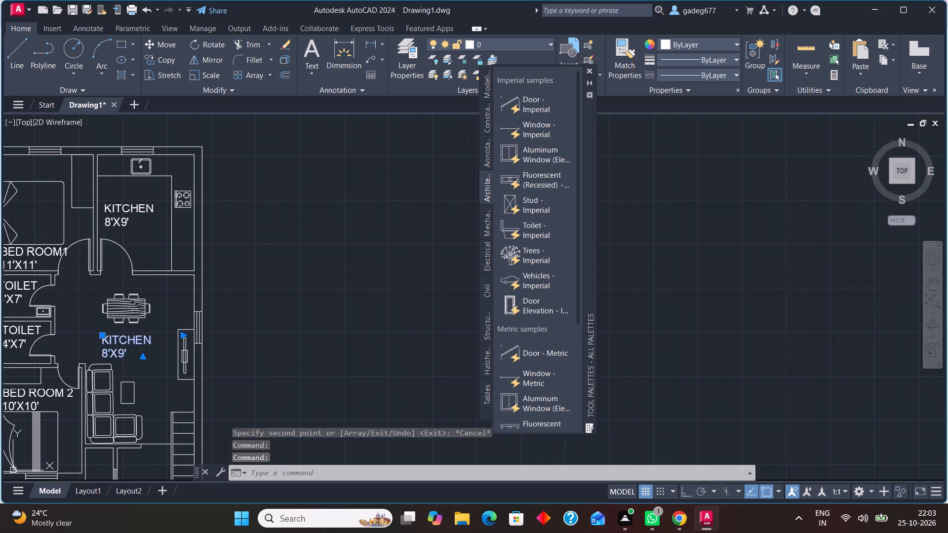
left_click(135, 349)
double_click(125, 355)
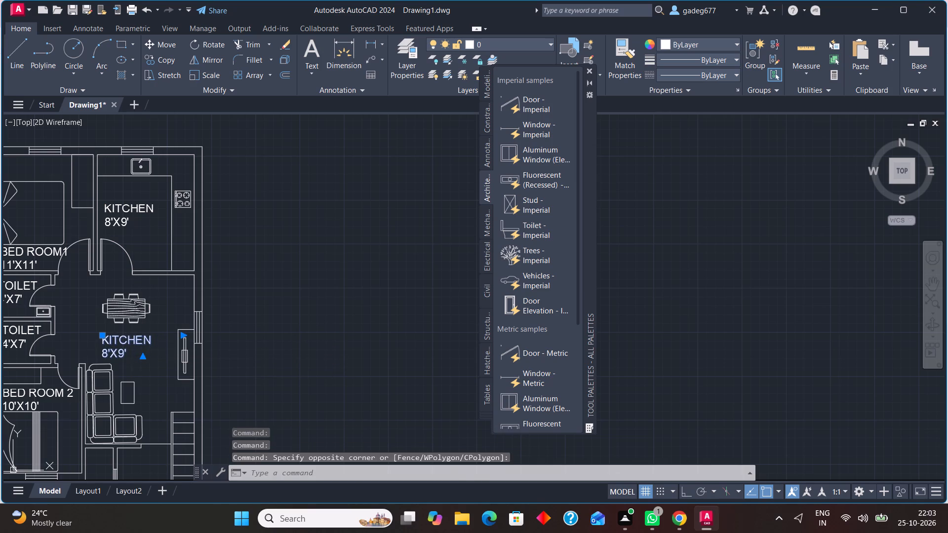
left_click(127, 355)
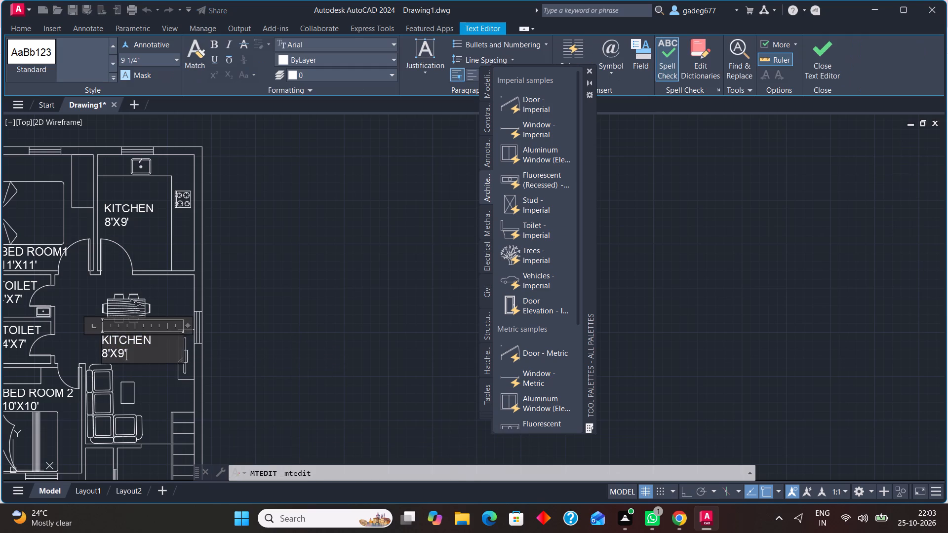
key("BackSpace")
key("BackSpace")
key("BackSpace")
key("BackSpace")
key("BackSpace")
key("BackSpace")
key("BackSpace")
key("BackSpace")
key("BackSpace")
key("BackSpace")
key("BackSpace")
key("BackSpace")
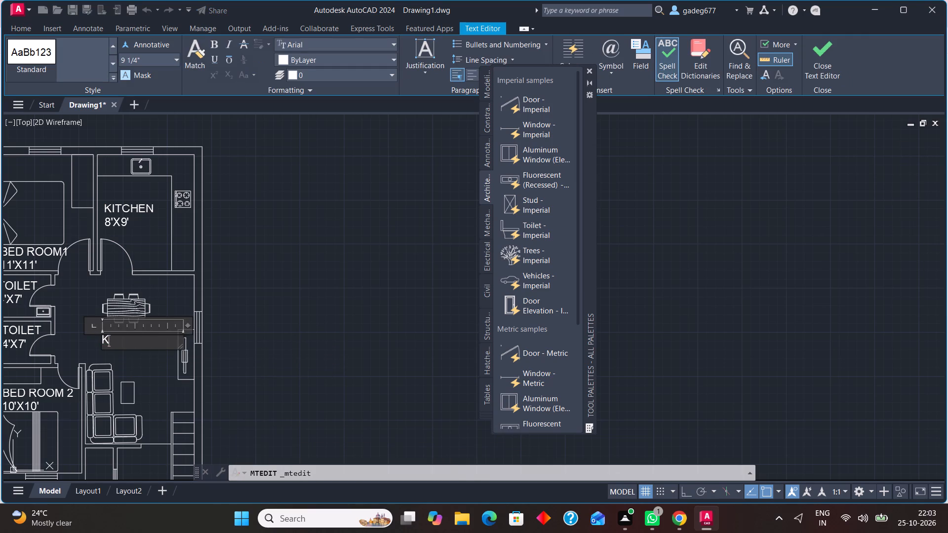
key("BackSpace")
type("LIVING")
key("space")
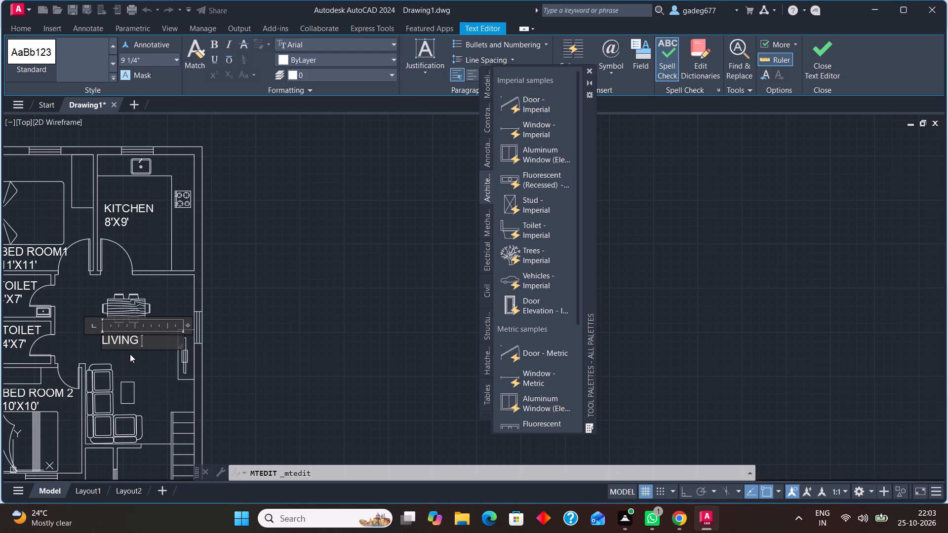
type("/")
key("space")
type("DI")
type("NNING")
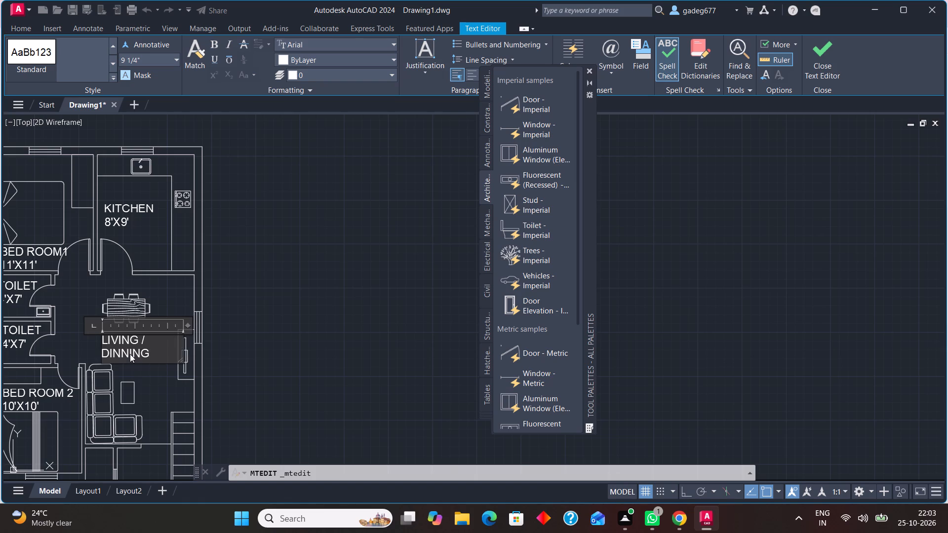
left_click_drag(186, 326, 215, 327)
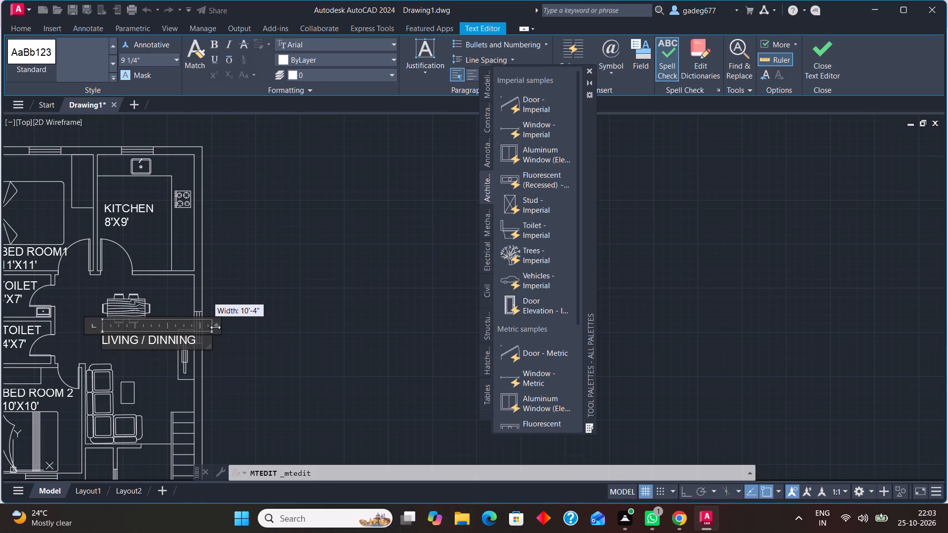
left_click_drag(215, 327, 224, 325)
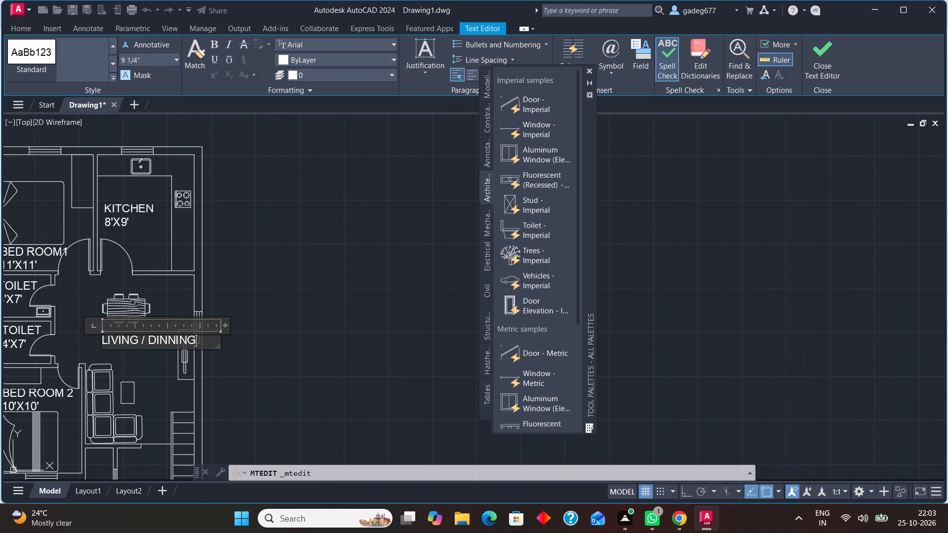
Add the size 11'X13' on a second line under LIVING / DINNING and finish editing the label.
key("Return")
type("11'")
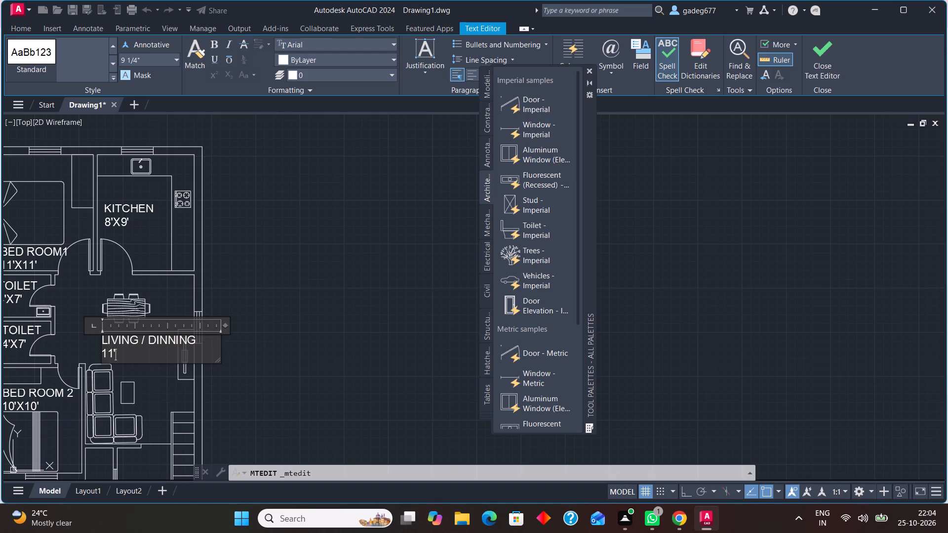
key("x")
type("13")
key("apostrophe")
left_click(175, 384)
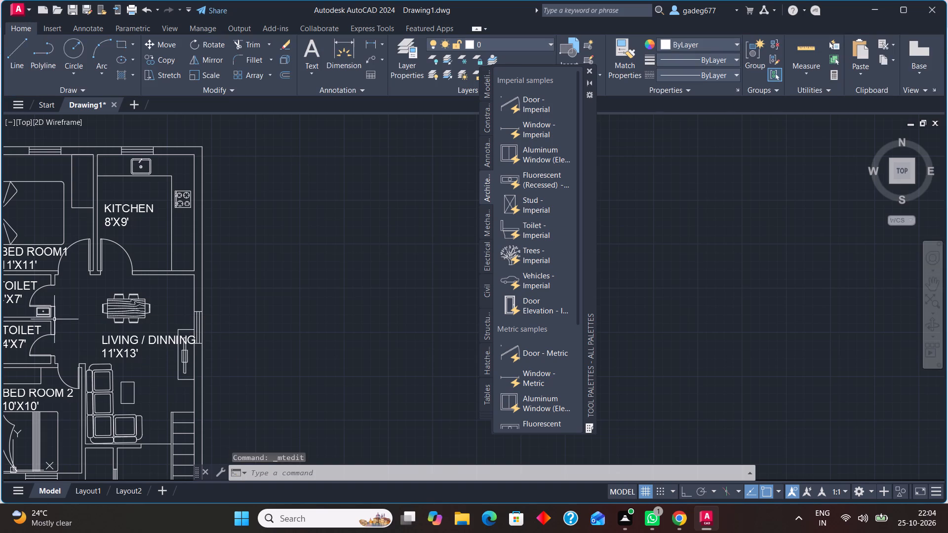
Move the LIVING / DINNING label toward the toilets so it sits clear of the TV unit, and deselect it.
left_click(107, 341)
left_click(101, 340)
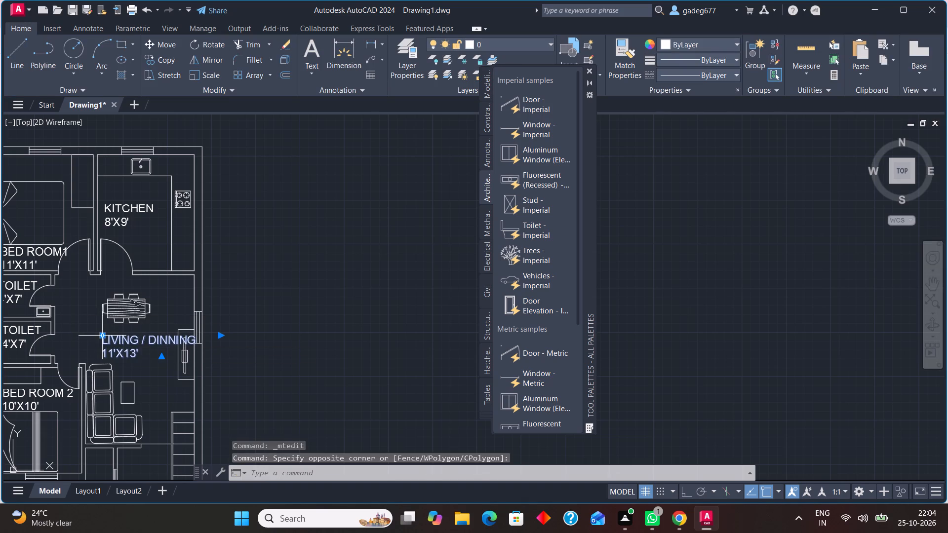
left_click(101, 336)
left_click(69, 332)
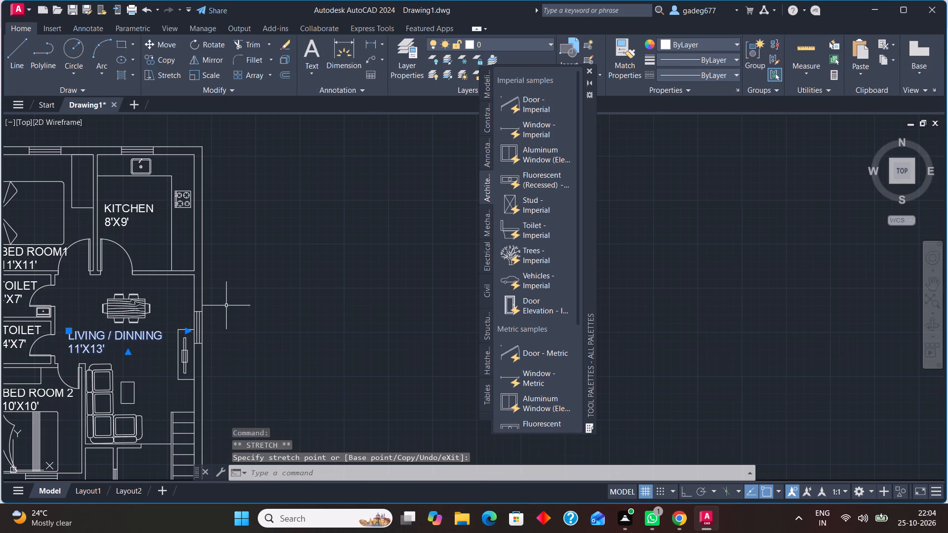
key("Escape")
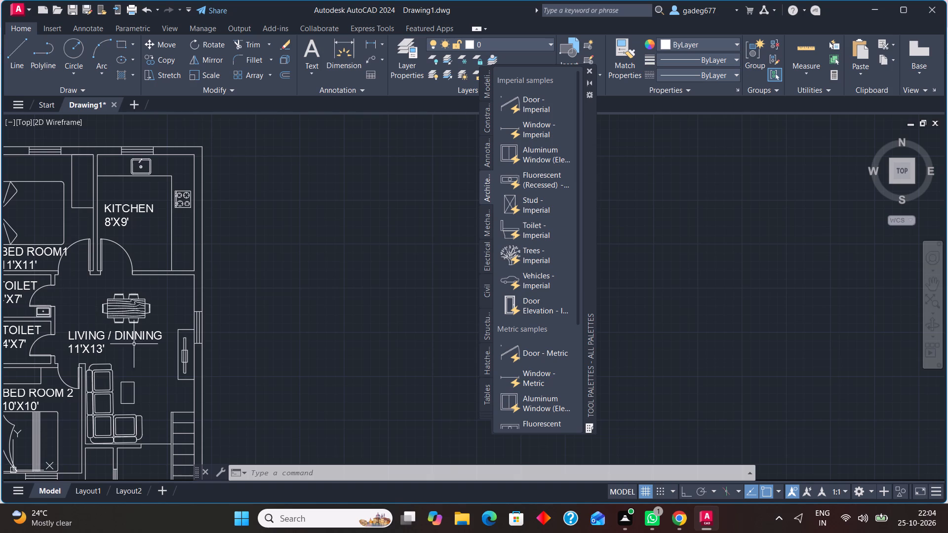
Look over the labelled floor plan, from the bedroom and kitchen end down to the parking and entrance area.
scroll(131, 341, "down", 5)
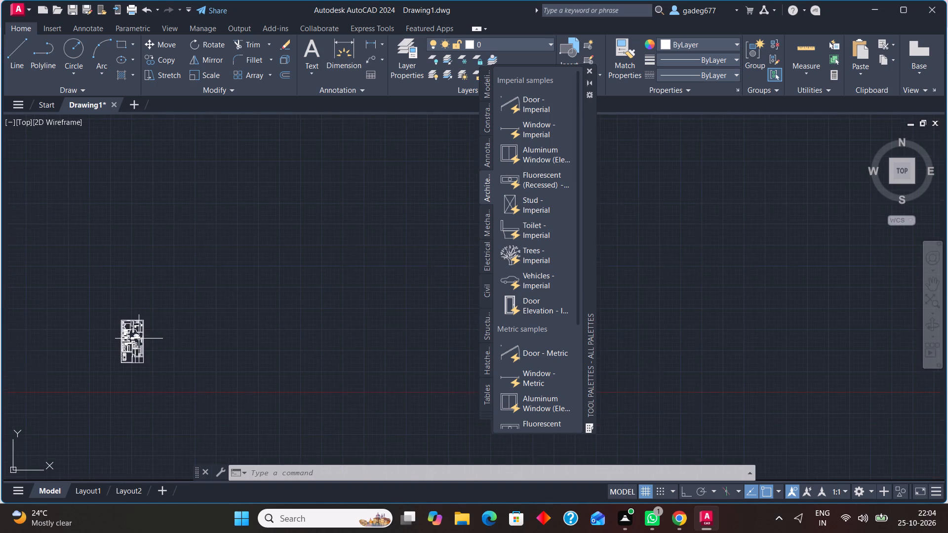
scroll(114, 331, "up", 5)
scroll(204, 239, "up", 1)
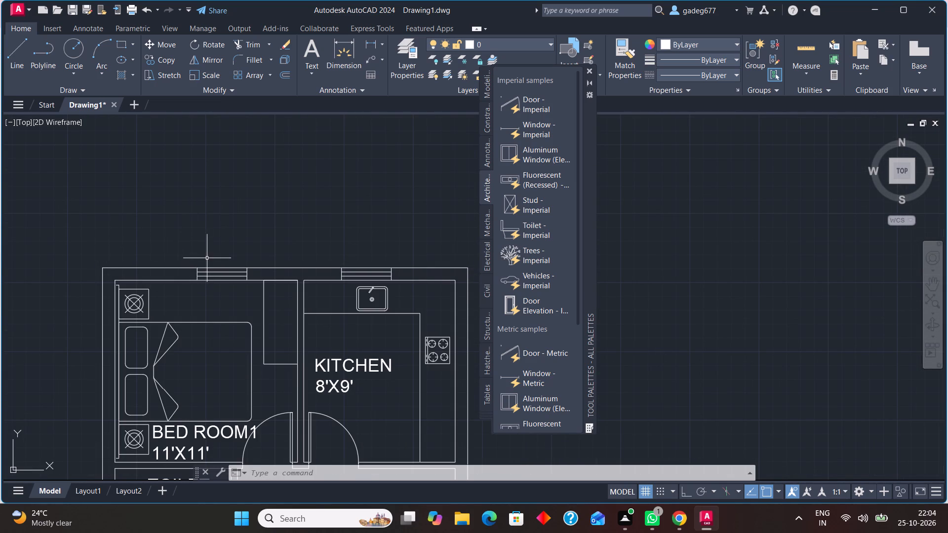
scroll(202, 258, "down", 2)
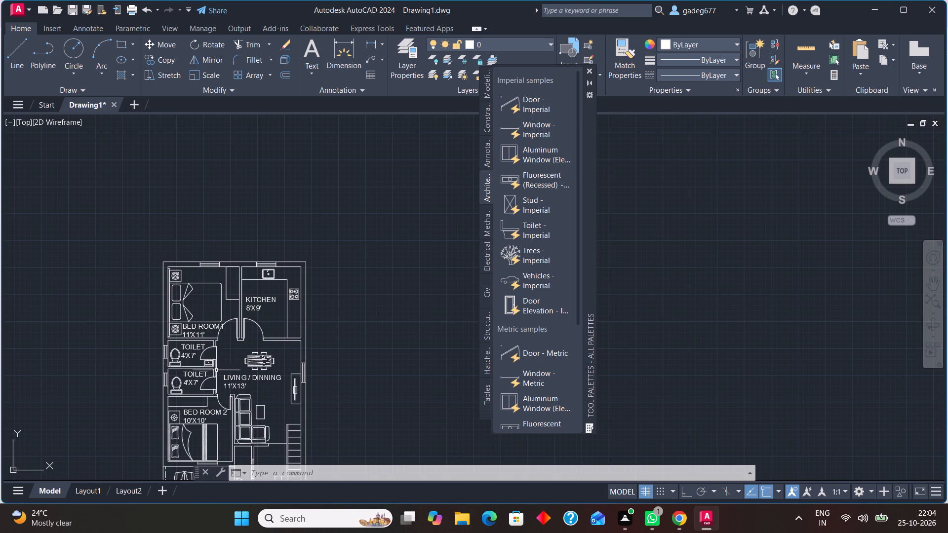
scroll(221, 387, "up", 4)
scroll(256, 275, "down", 4)
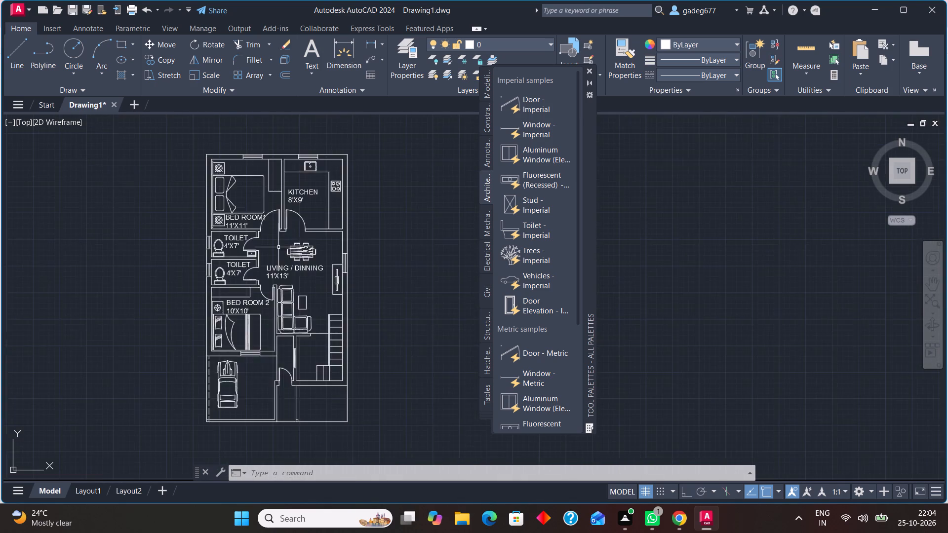
scroll(279, 247, "down", 4)
scroll(258, 318, "up", 5)
scroll(366, 210, "down", 6)
scroll(376, 214, "up", 5)
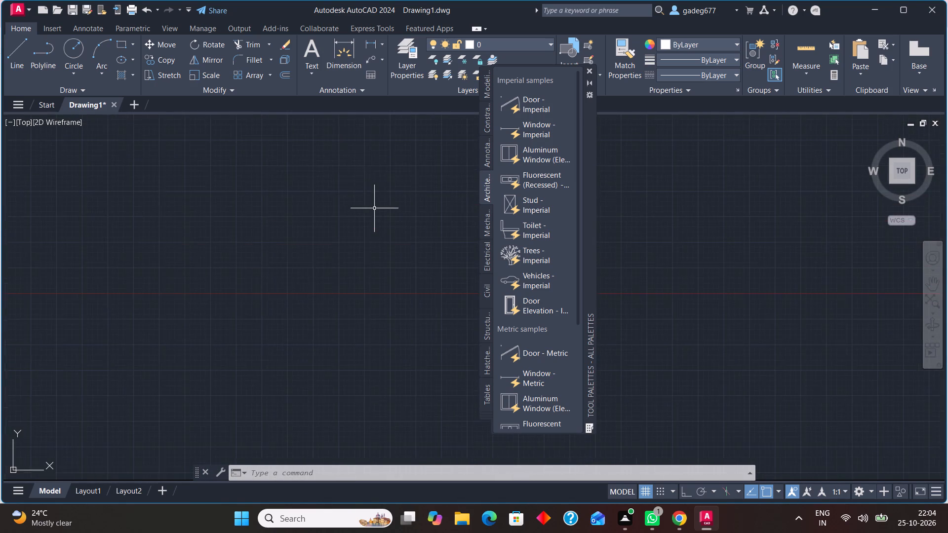
scroll(335, 176, "down", 5)
scroll(323, 189, "up", 4)
scroll(226, 197, "up", 2)
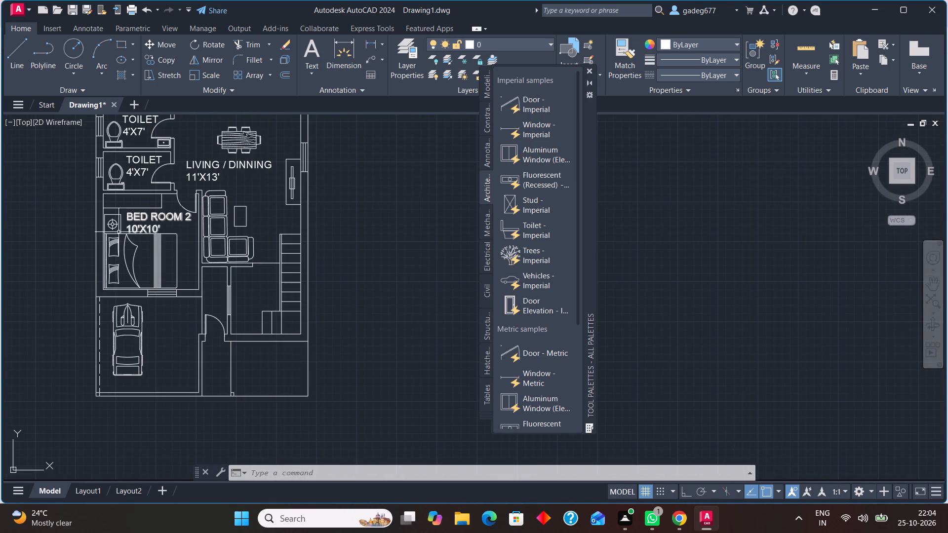
scroll(111, 237, "up", 1)
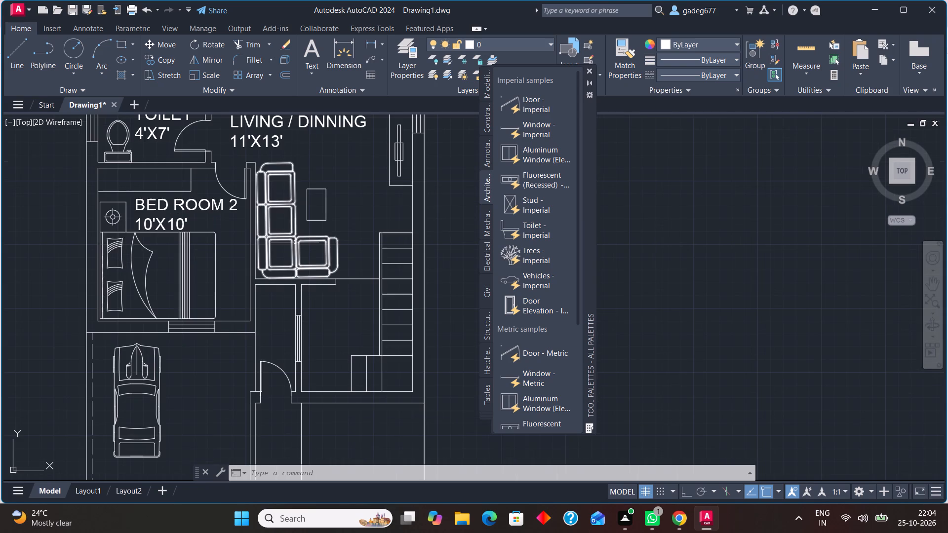
scroll(295, 243, "down", 1)
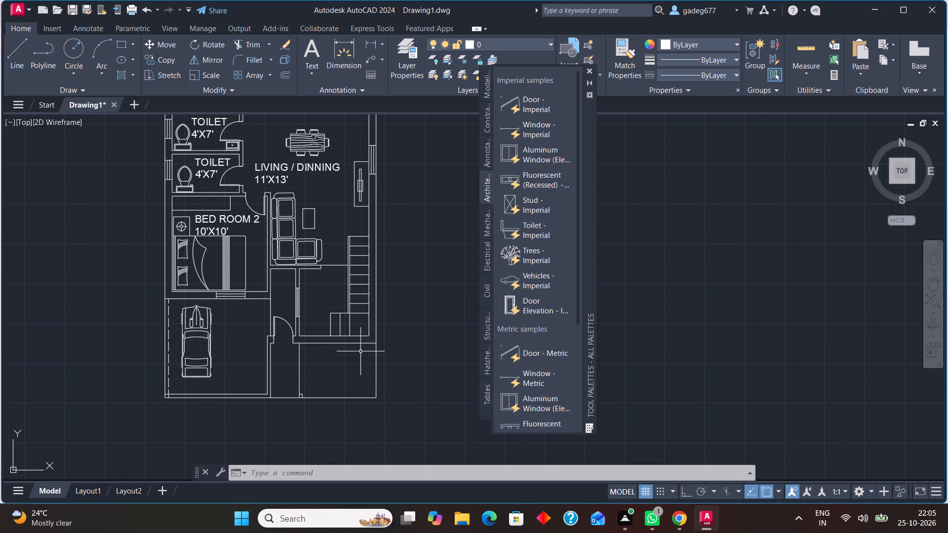
scroll(353, 373, "up", 1)
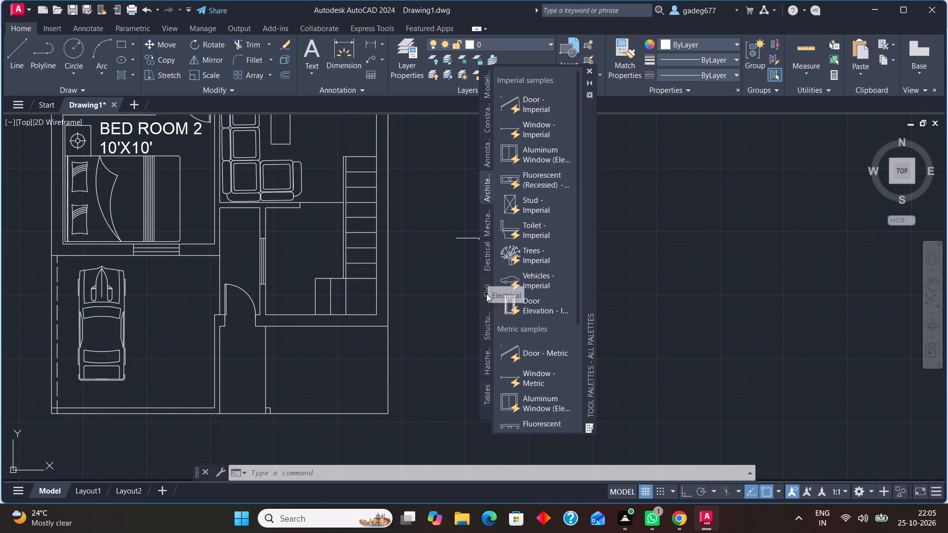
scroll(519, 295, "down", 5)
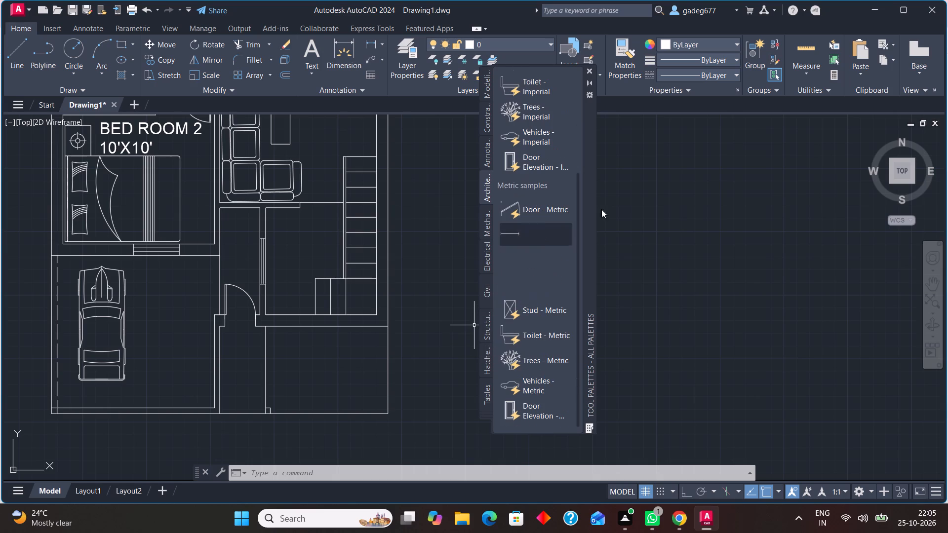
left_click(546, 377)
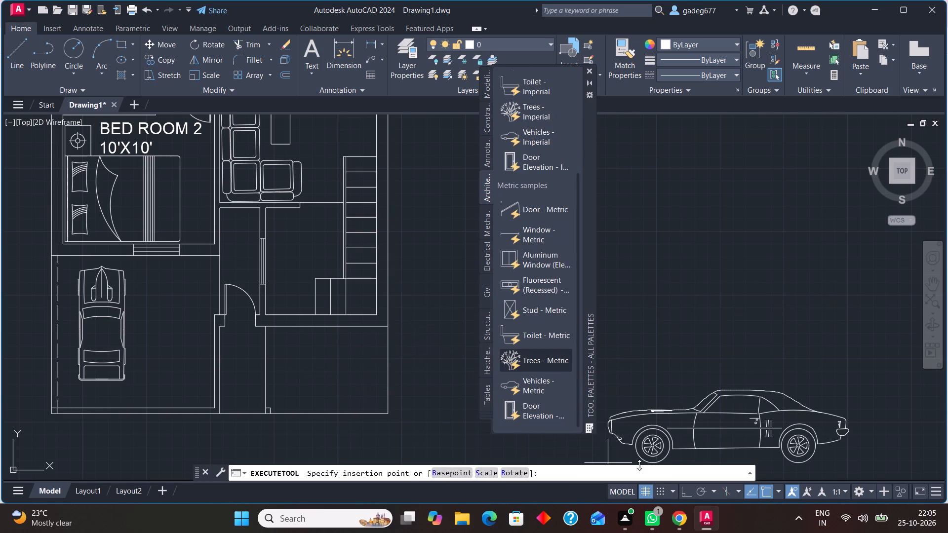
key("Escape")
Insert the Trees - Imperial block in the empty drawing space beside the house plan.
scroll(562, 298, "down", 5)
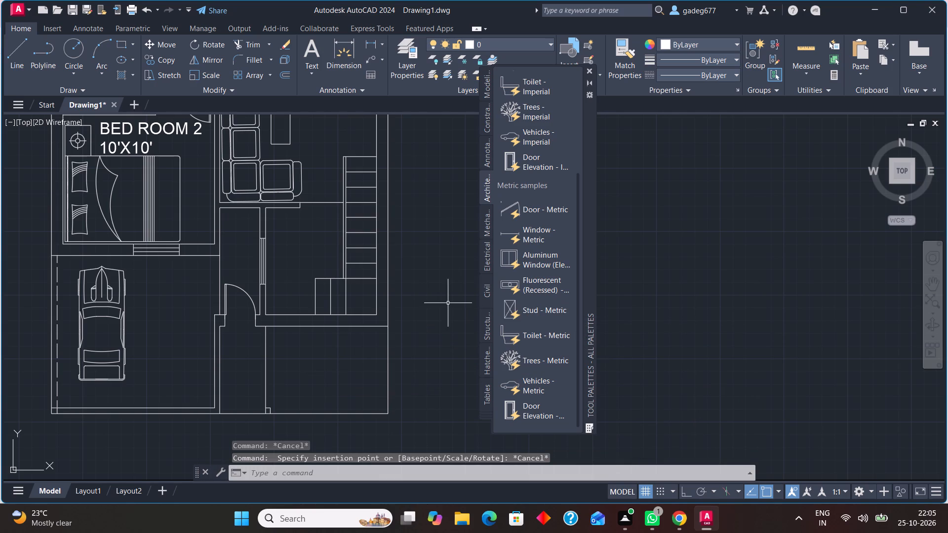
scroll(551, 247, "up", 4)
scroll(549, 221, "down", 1)
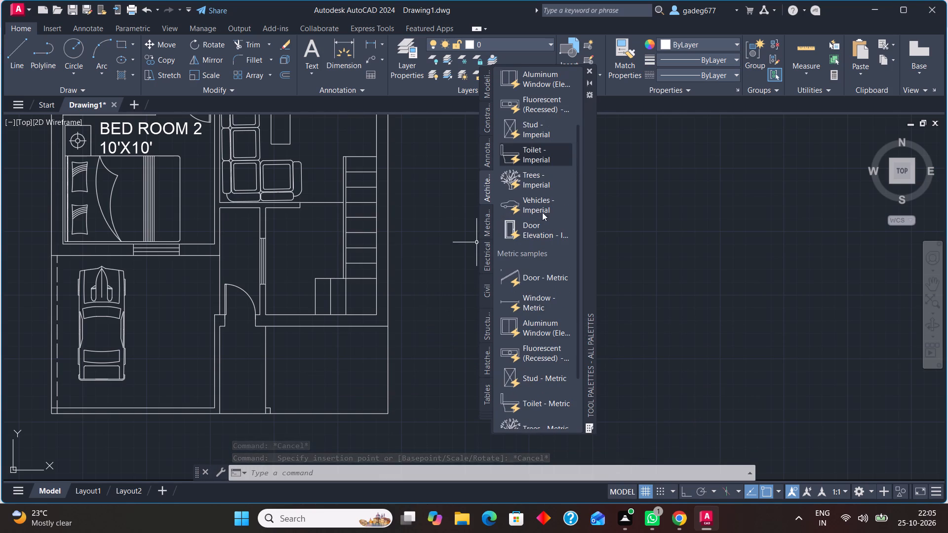
left_click(545, 175)
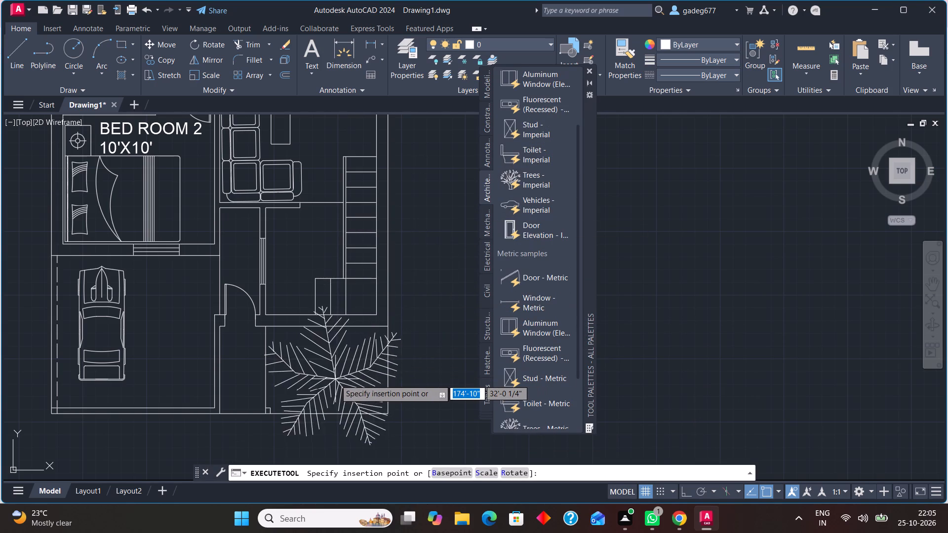
scroll(335, 380, "down", 1)
scroll(335, 380, "up", 2)
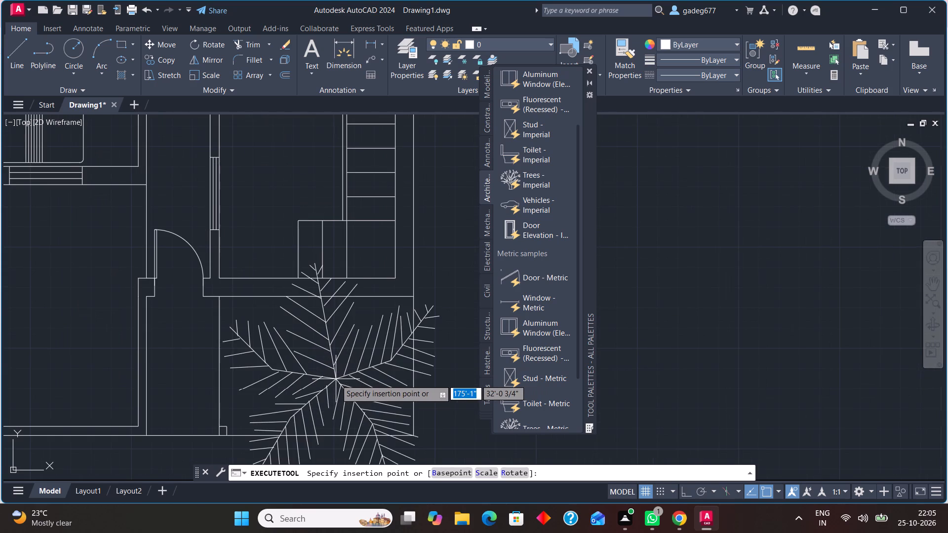
left_click(722, 315)
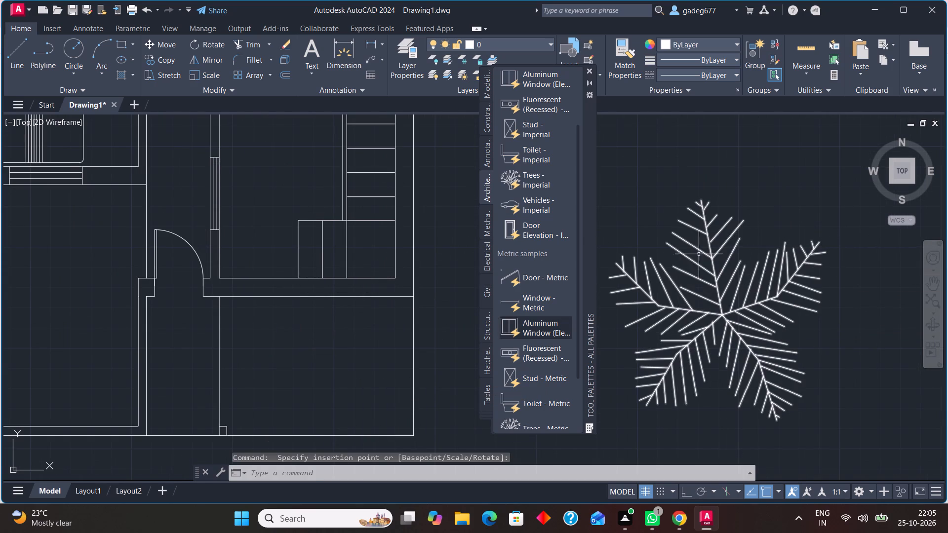
Scale the inserted tree block down to a small plant size, using its top branch tip as the base point.
left_click(704, 245)
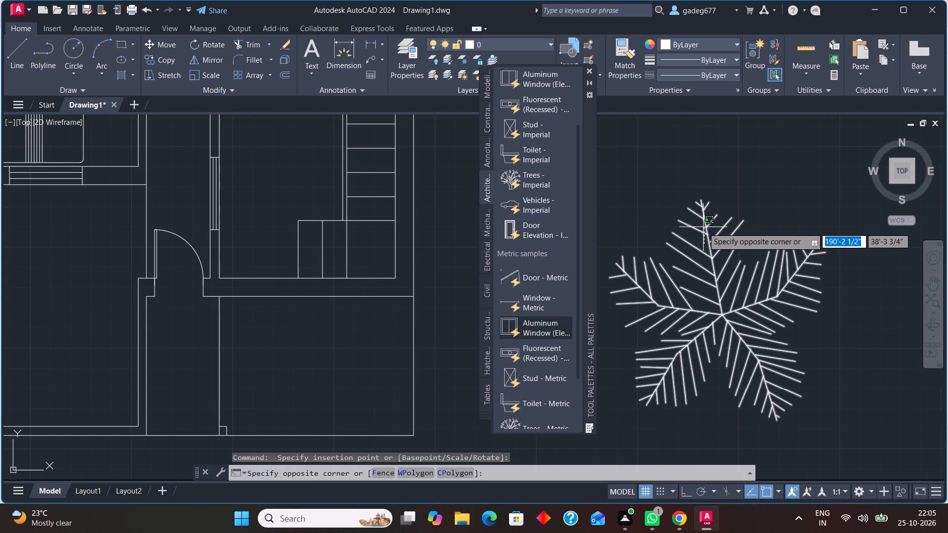
left_click(703, 228)
right_click(703, 228)
left_click(674, 257)
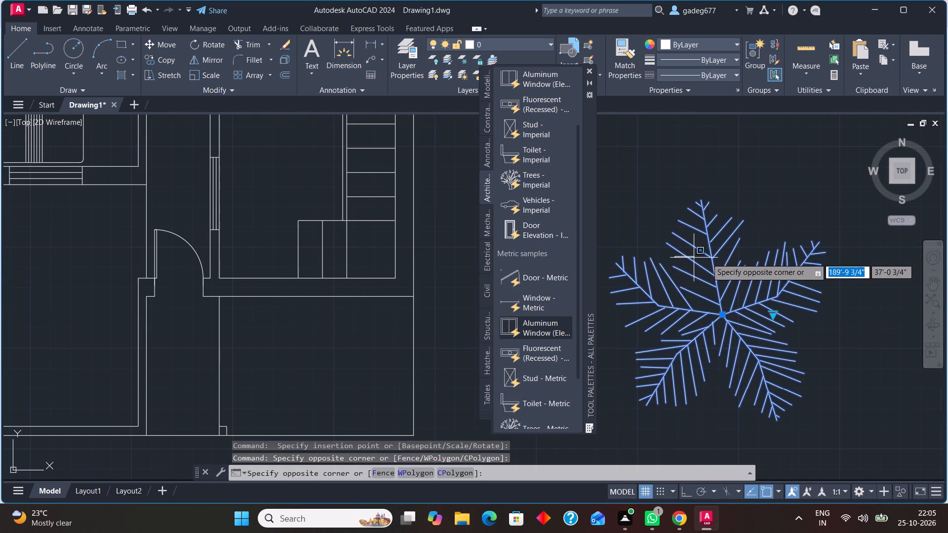
right_click(721, 255)
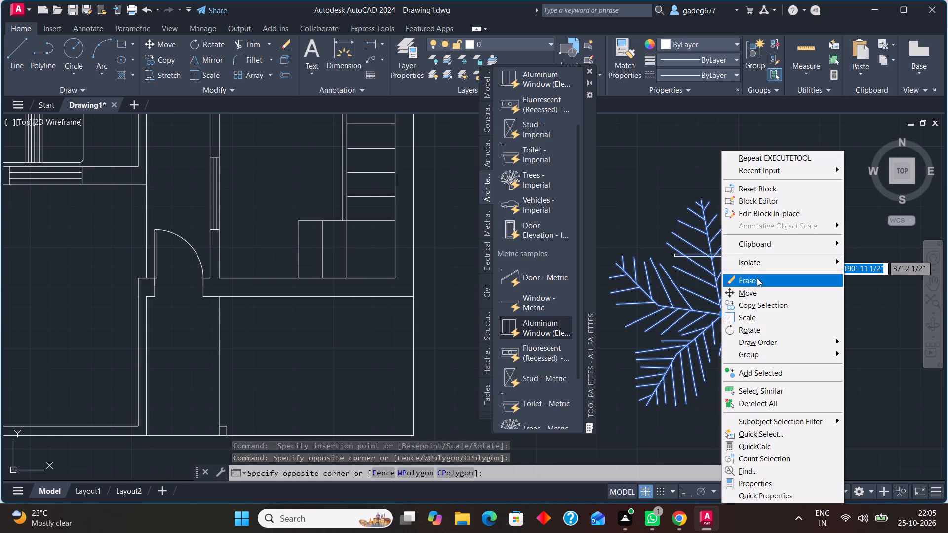
left_click(766, 319)
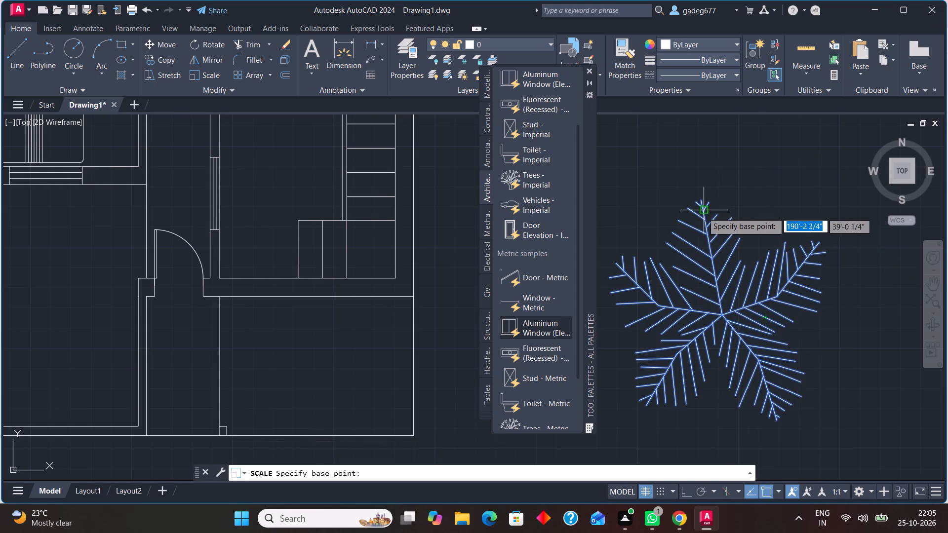
left_click(700, 199)
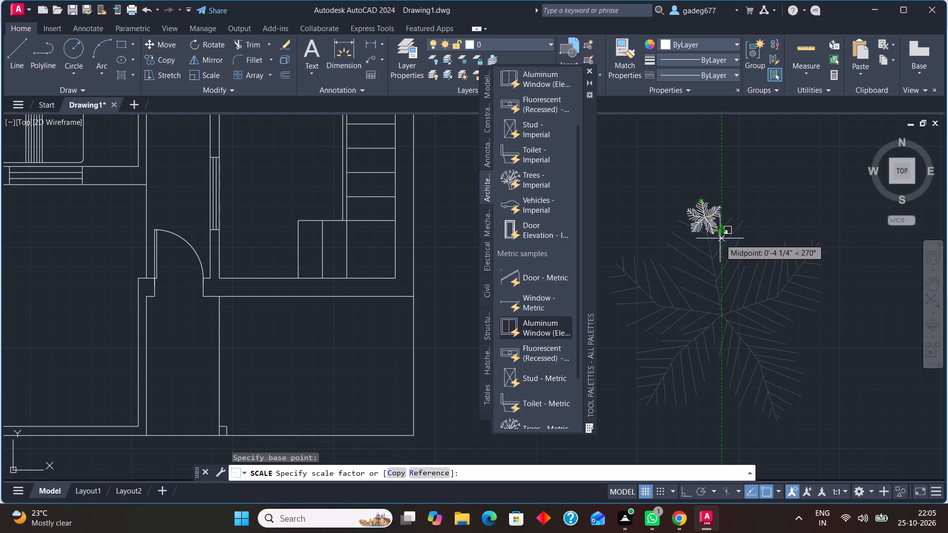
left_click(720, 236)
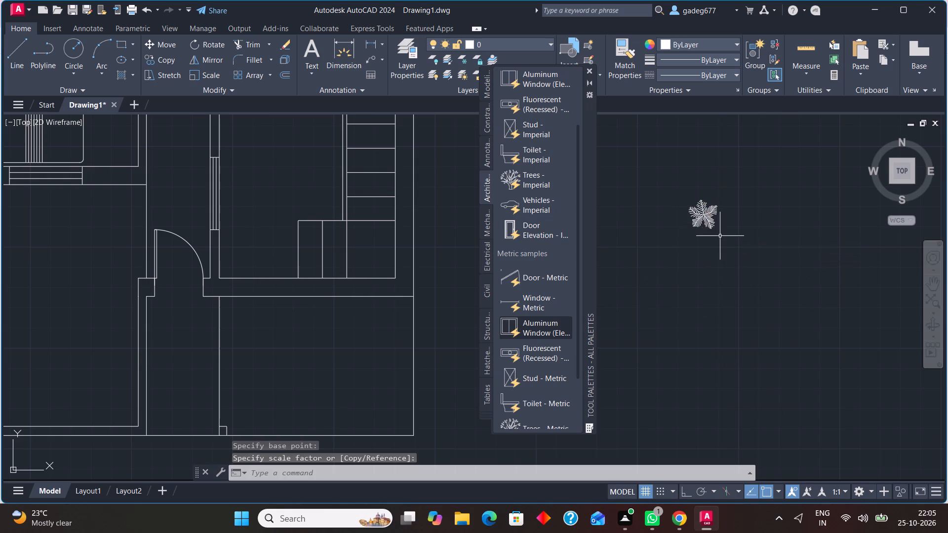
Move the scaled tree into the open area beside the entrance passage, near the front boundary line.
left_click(706, 217)
right_click(706, 216)
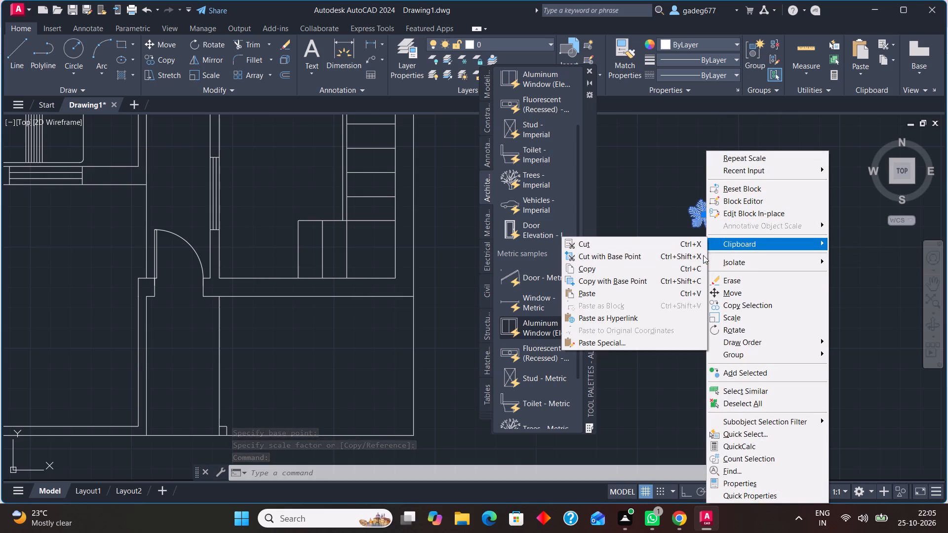
left_click(636, 268)
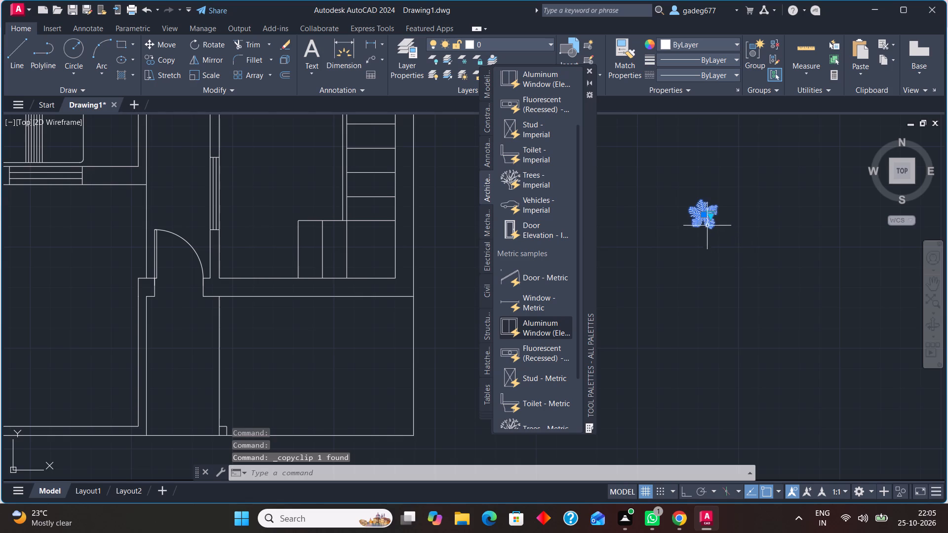
left_click(705, 221)
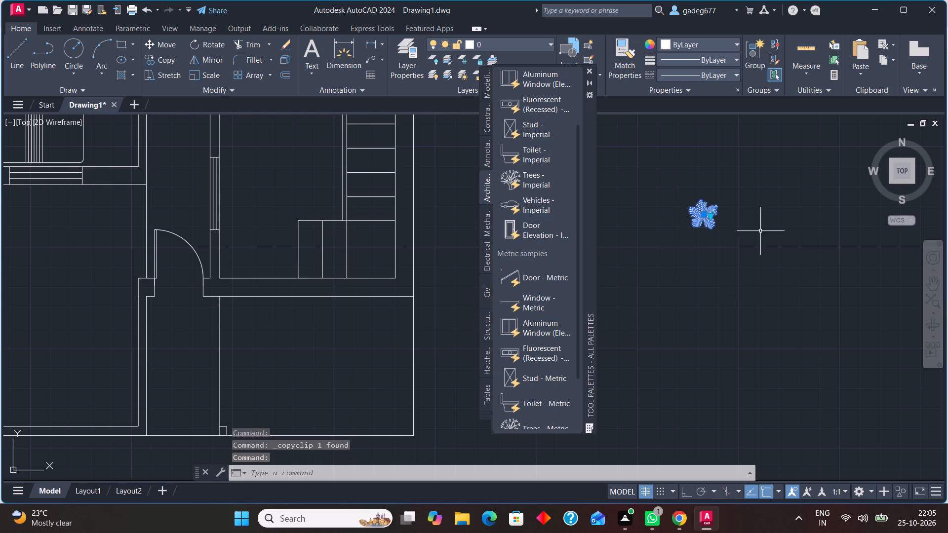
right_click(705, 217)
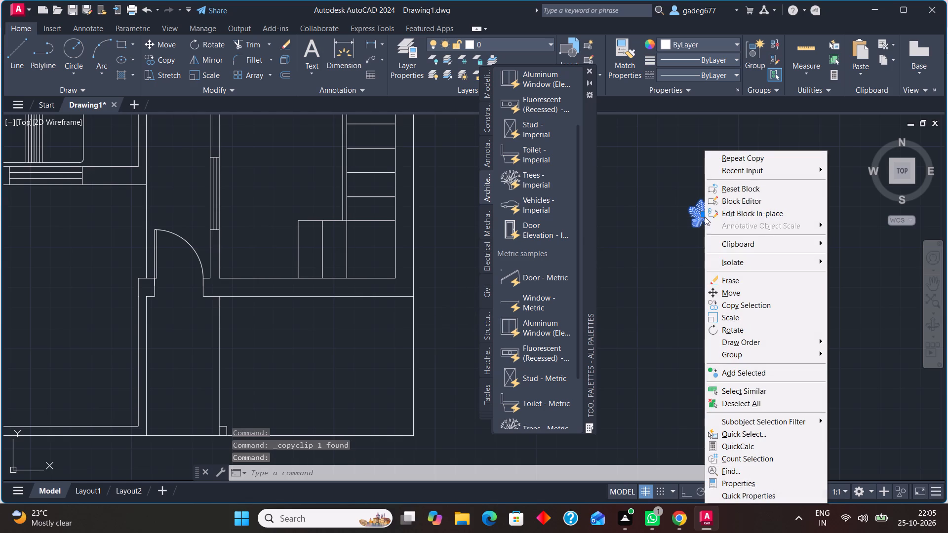
left_click(742, 289)
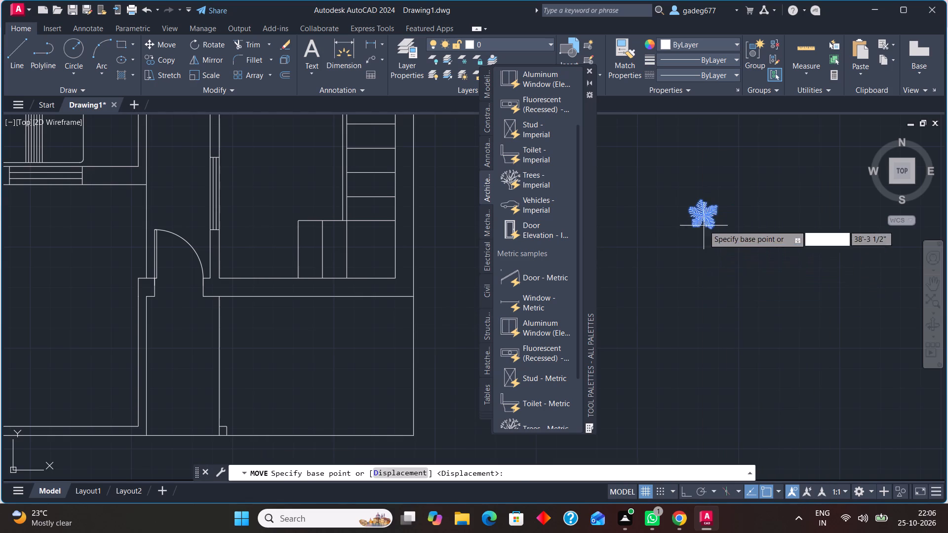
left_click(702, 220)
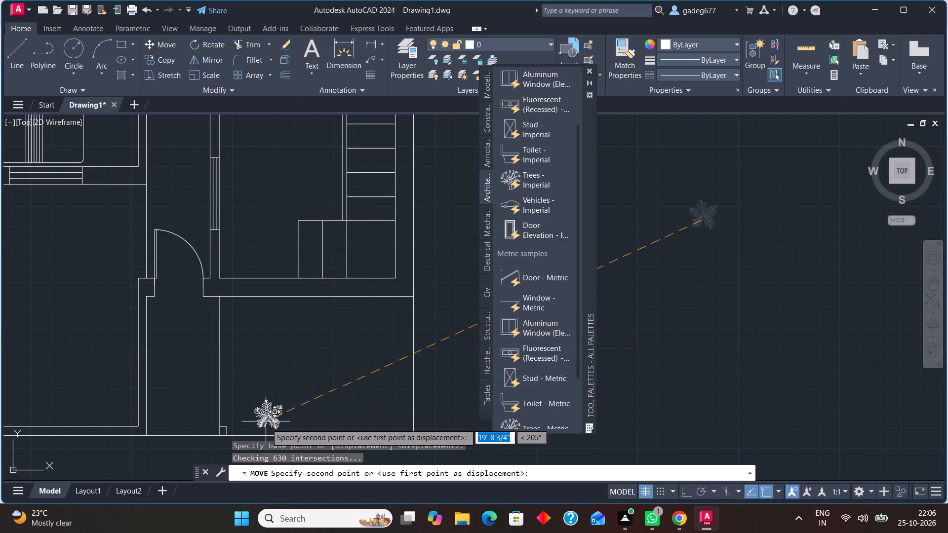
left_click_drag(266, 426, 266, 431)
Copy the placed tree block to the clipboard.
scroll(367, 394, "down", 1)
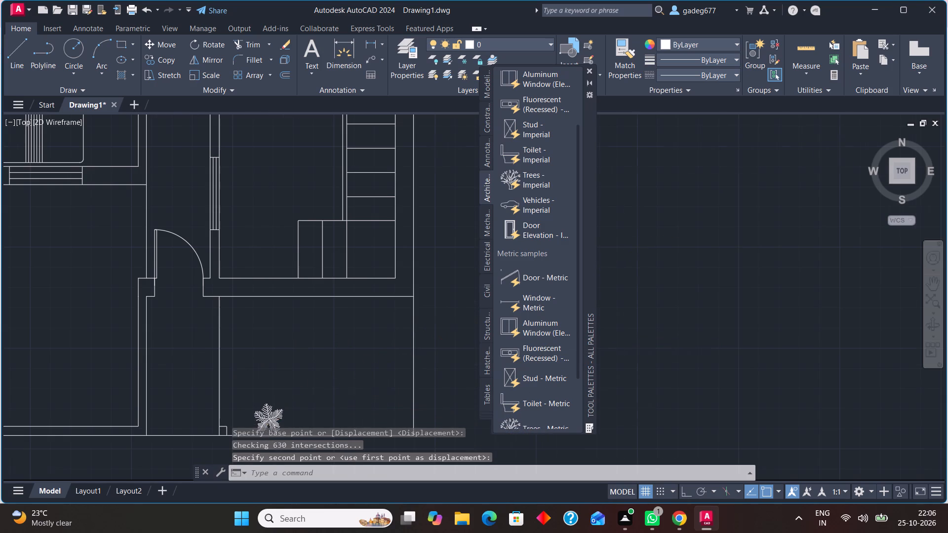
scroll(367, 394, "down", 2)
scroll(344, 410, "up", 2)
scroll(418, 346, "up", 3)
scroll(347, 363, "down", 2)
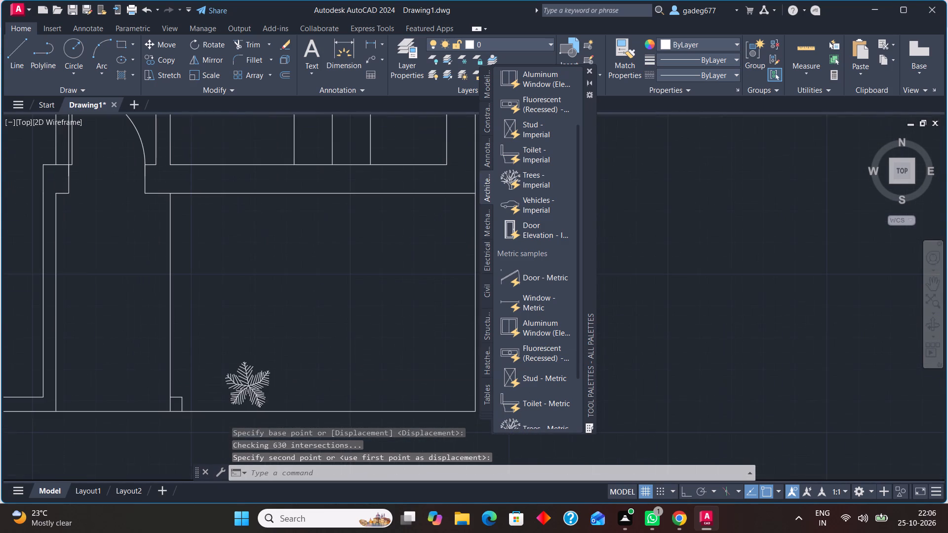
scroll(328, 390, "up", 1)
left_click(265, 372)
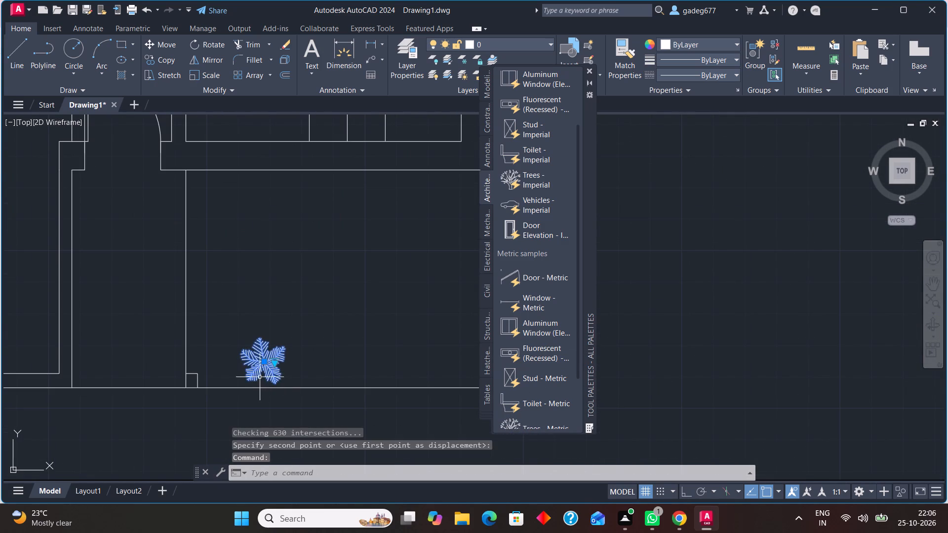
key("ctrl+c")
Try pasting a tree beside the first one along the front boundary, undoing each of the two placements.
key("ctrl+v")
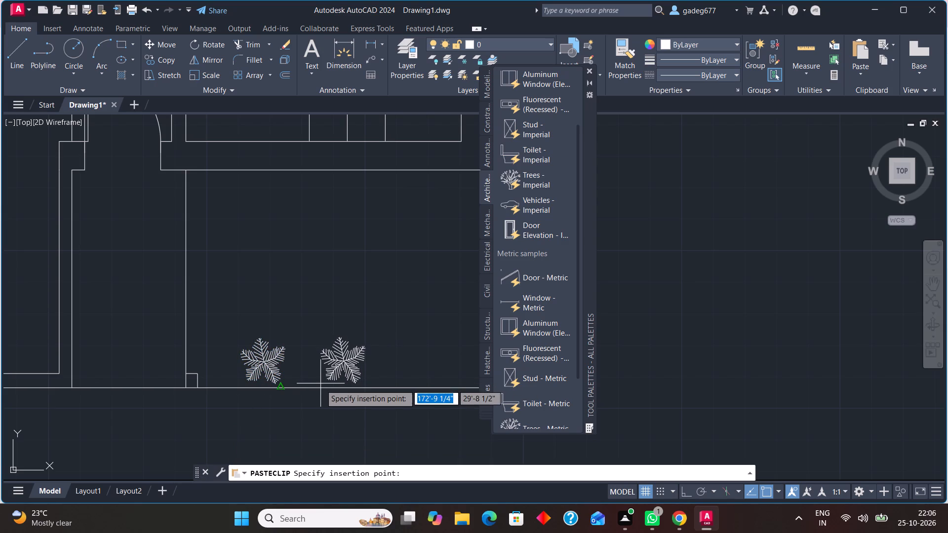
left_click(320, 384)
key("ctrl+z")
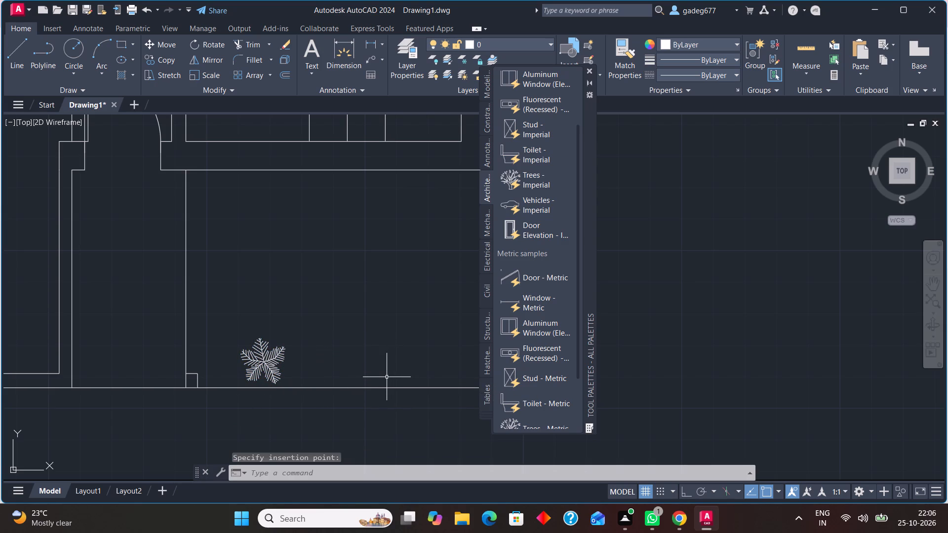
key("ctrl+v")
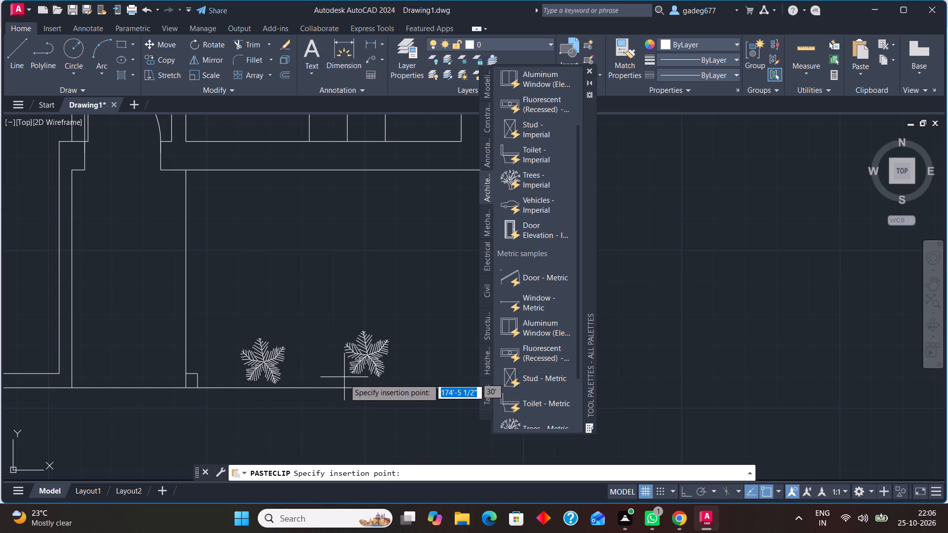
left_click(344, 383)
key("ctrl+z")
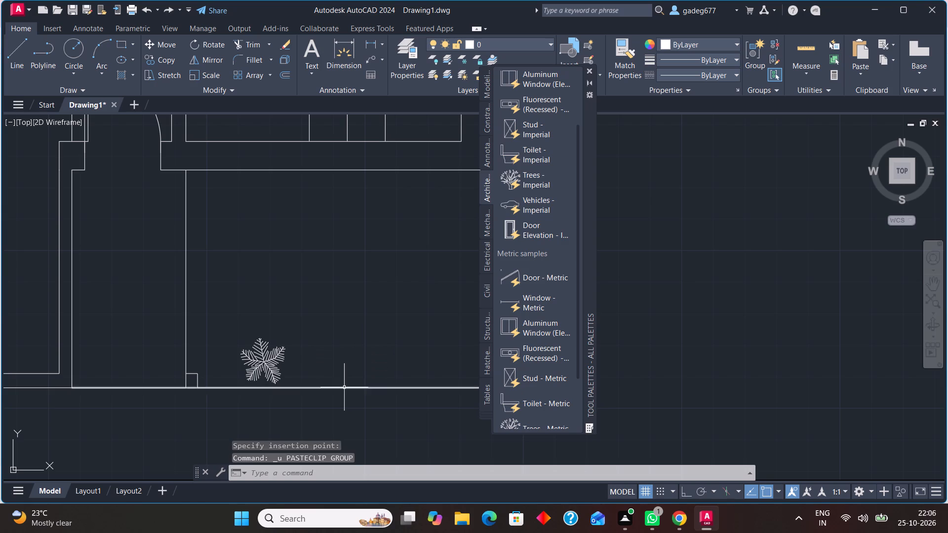
Paste three more trees: one near the outer front corner, one midway along the front boundary, and one behind the corner tree.
key("ctrl+v")
scroll(319, 376, "down", 3)
scroll(322, 376, "up", 4)
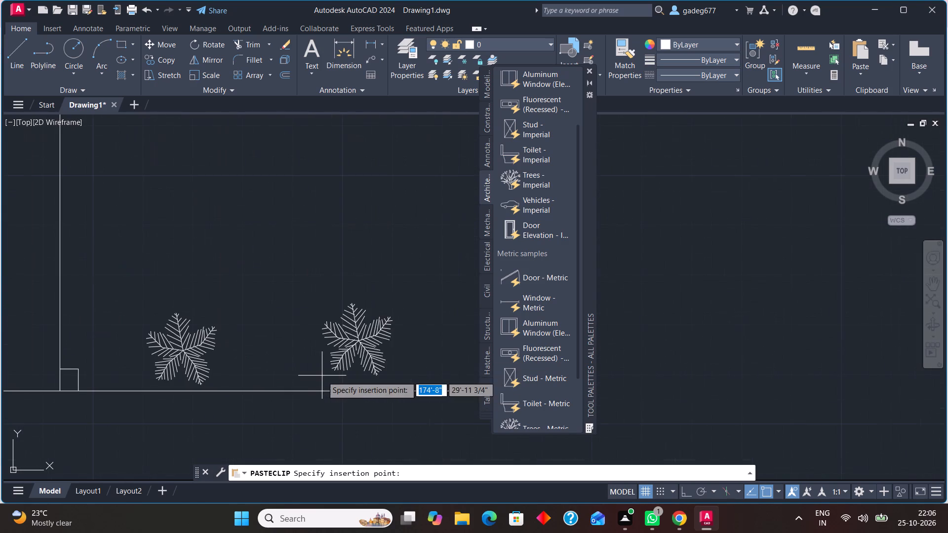
scroll(292, 375, "down", 3)
scroll(281, 376, "up", 4)
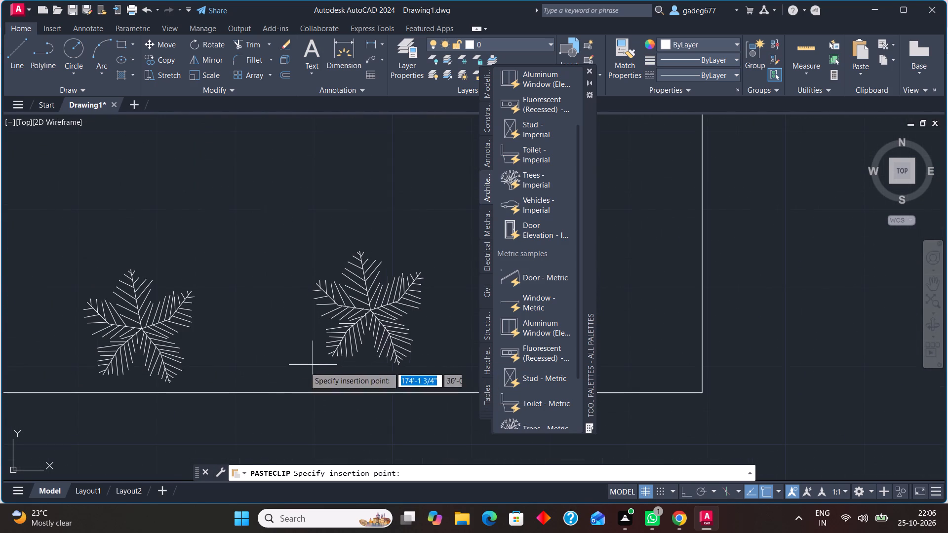
scroll(331, 366, "down", 3)
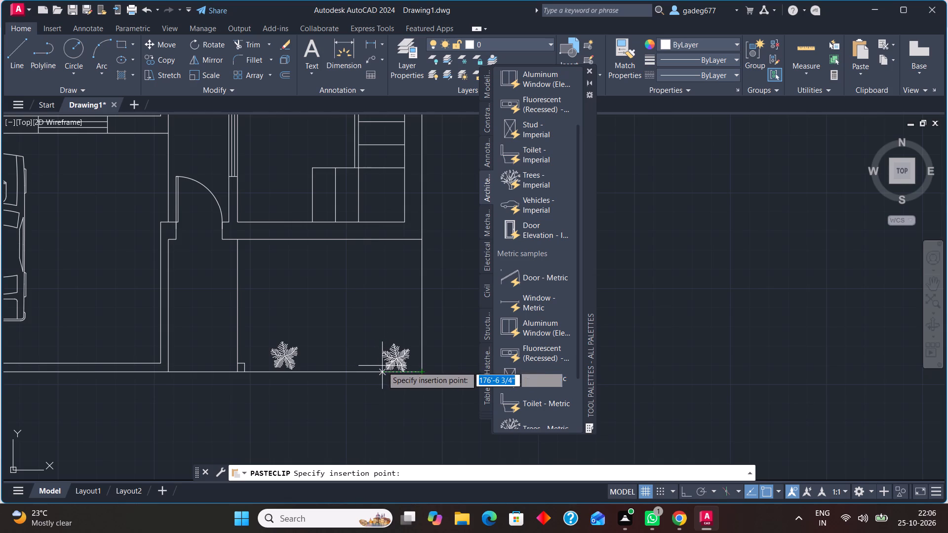
left_click(382, 366)
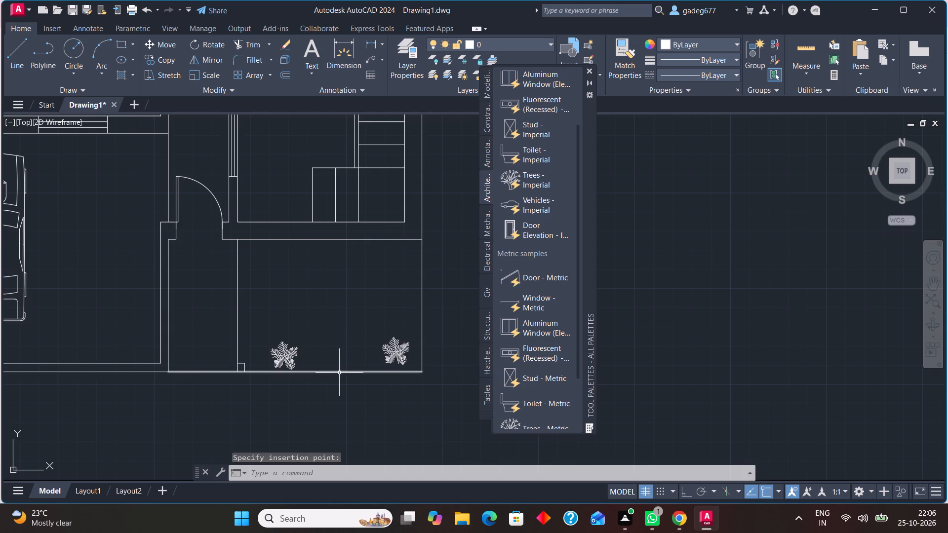
key("ctrl+v")
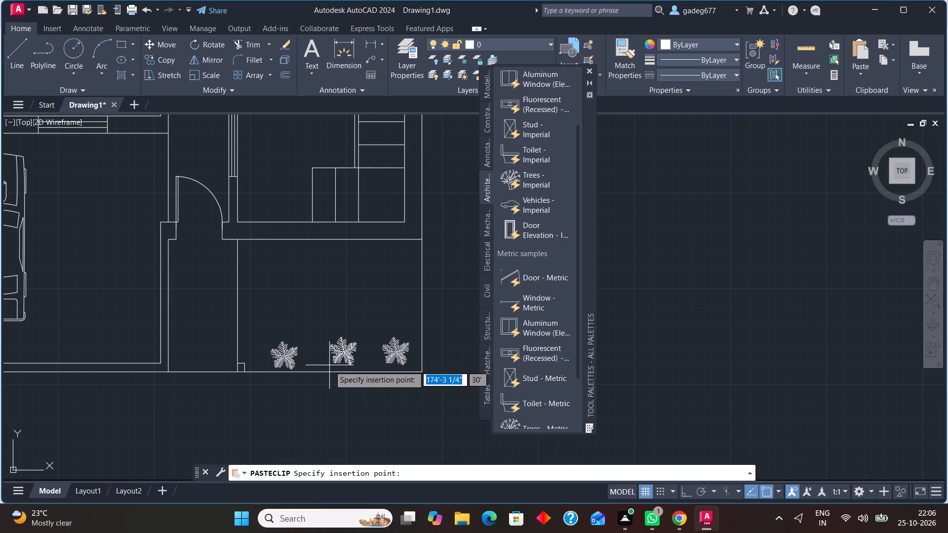
left_click(328, 366)
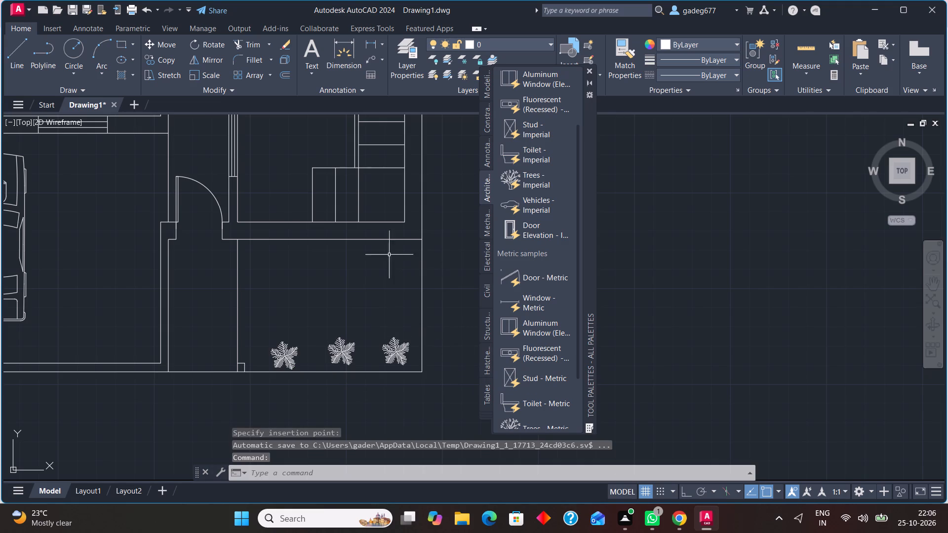
scroll(364, 304, "down", 1)
scroll(310, 313, "up", 1)
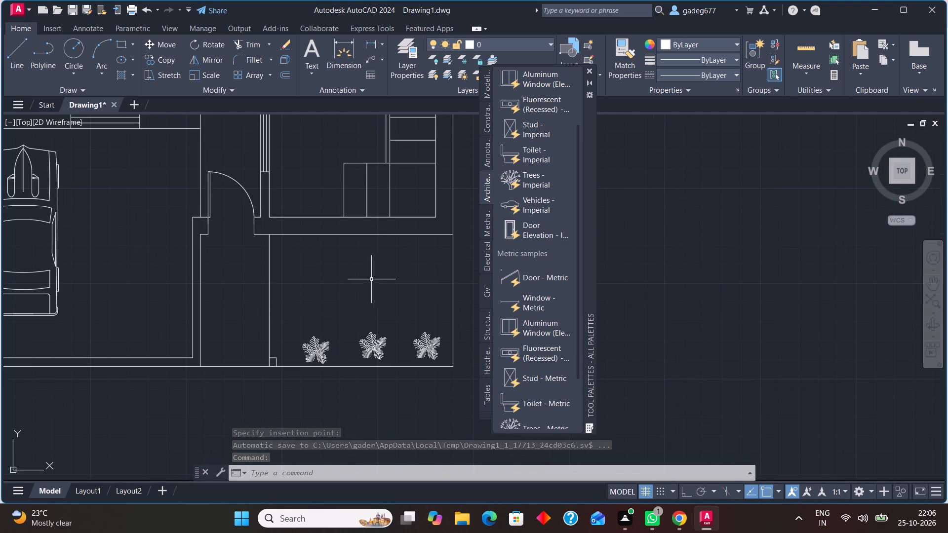
key("ctrl+v")
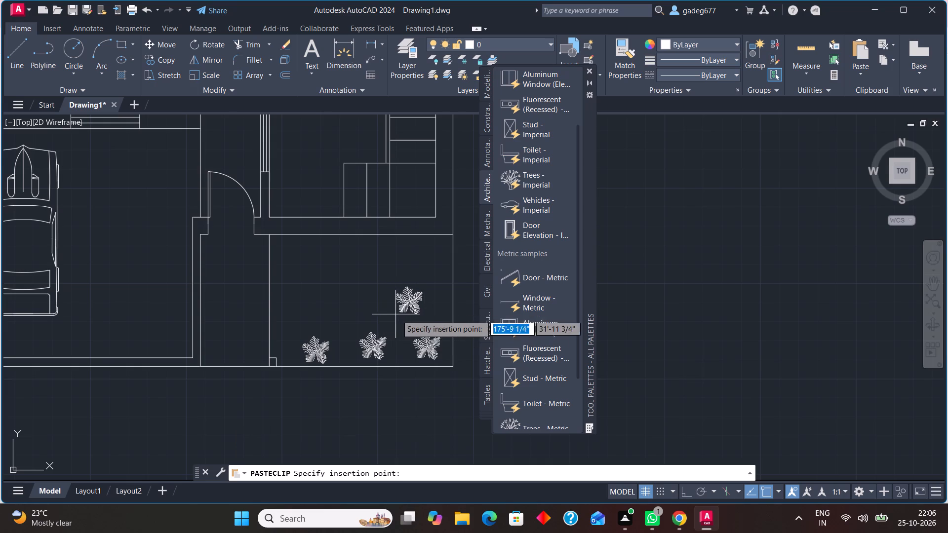
left_click(413, 298)
Add a linear dimension across the full outer width of the house, placed beyond the exterior wall behind Bed Room 1 and the Kitchen.
scroll(212, 389, "down", 1)
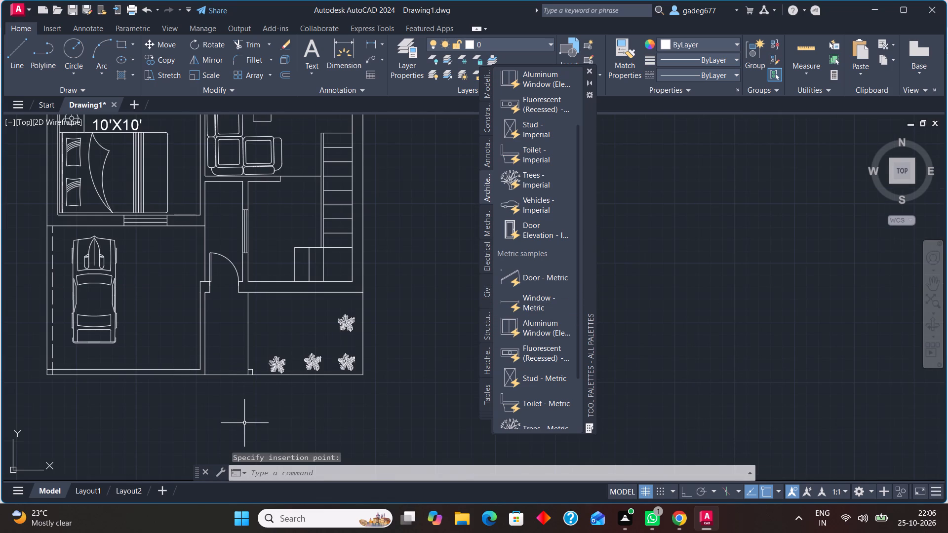
scroll(242, 428, "down", 1)
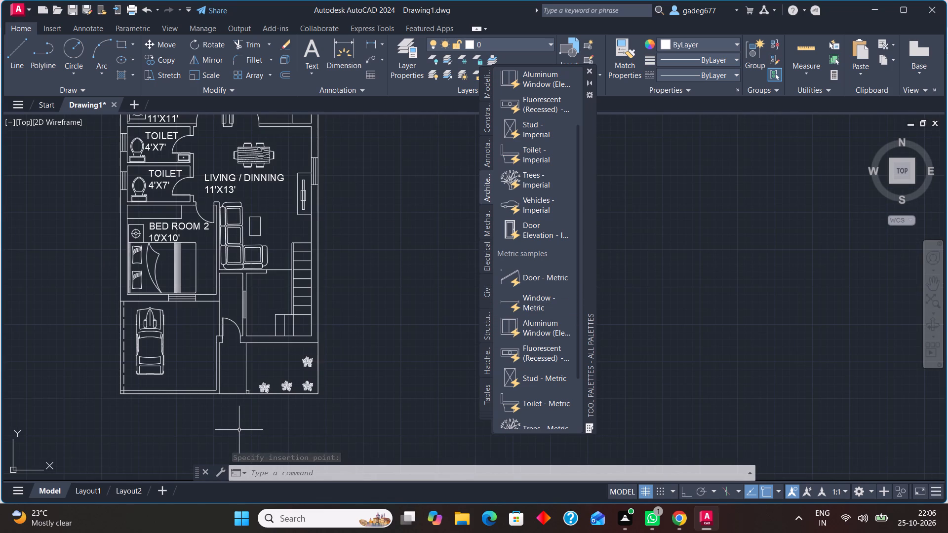
scroll(161, 222, "up", 1)
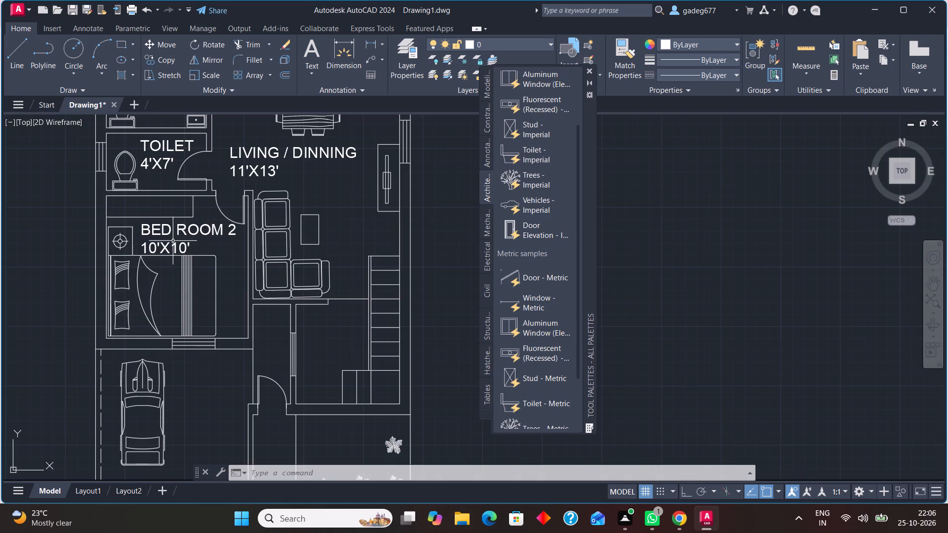
scroll(211, 265, "down", 4)
scroll(238, 169, "up", 4)
scroll(316, 210, "down", 2)
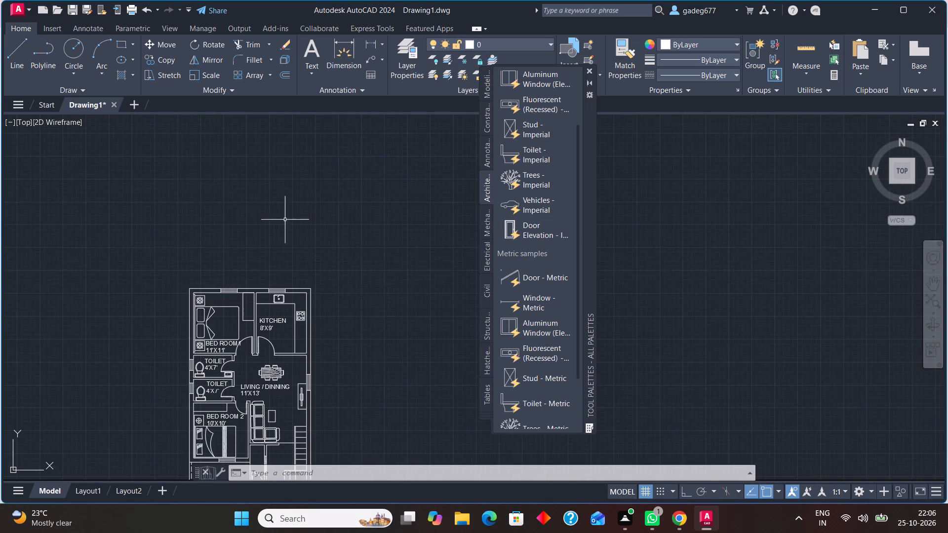
scroll(189, 298, "up", 1)
scroll(377, 286, "up", 1)
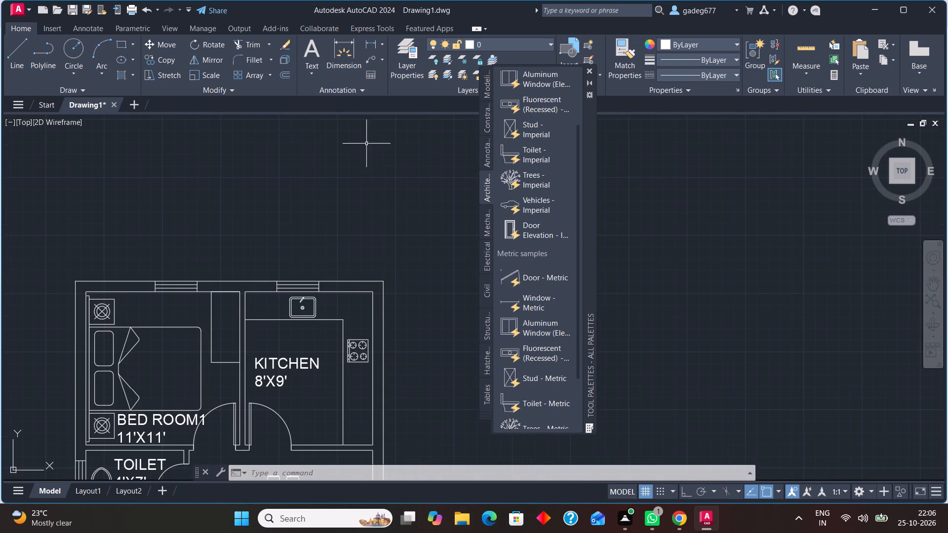
left_click(370, 45)
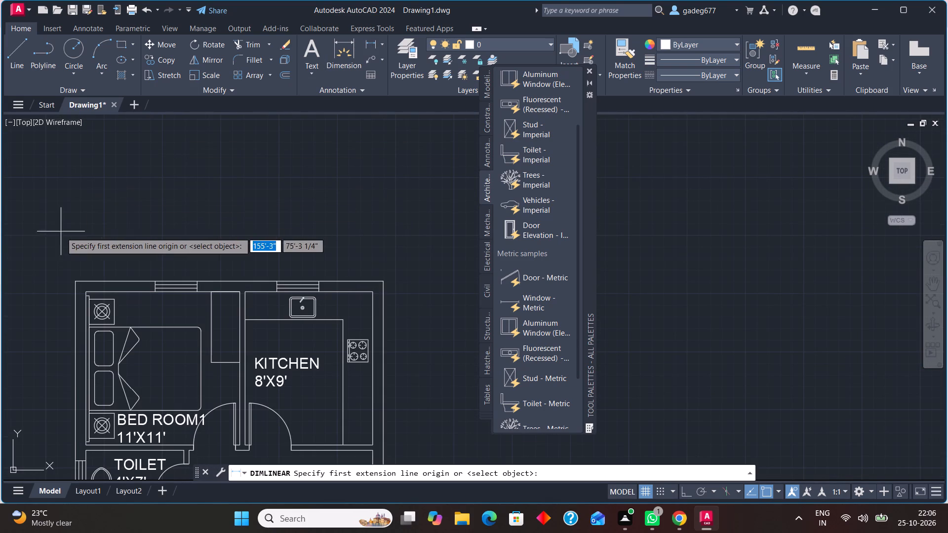
left_click(74, 282)
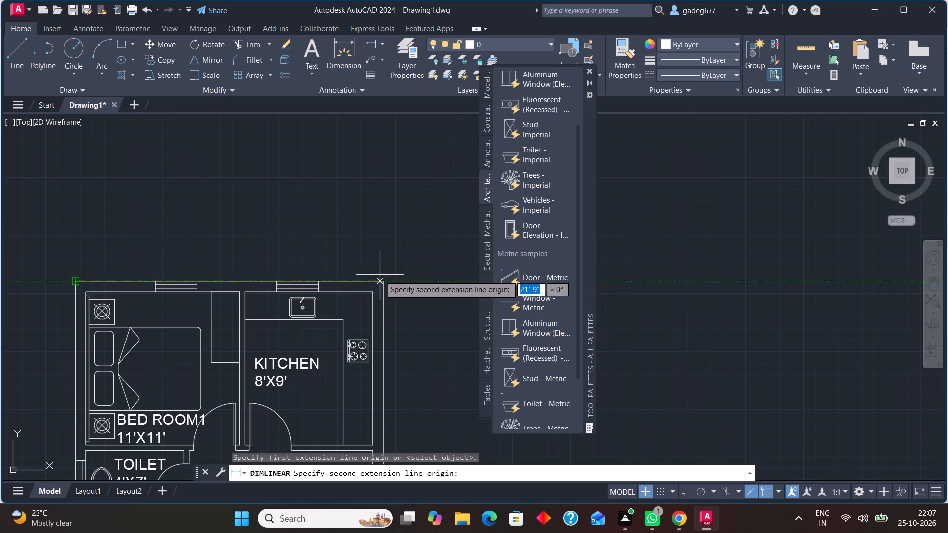
left_click(381, 284)
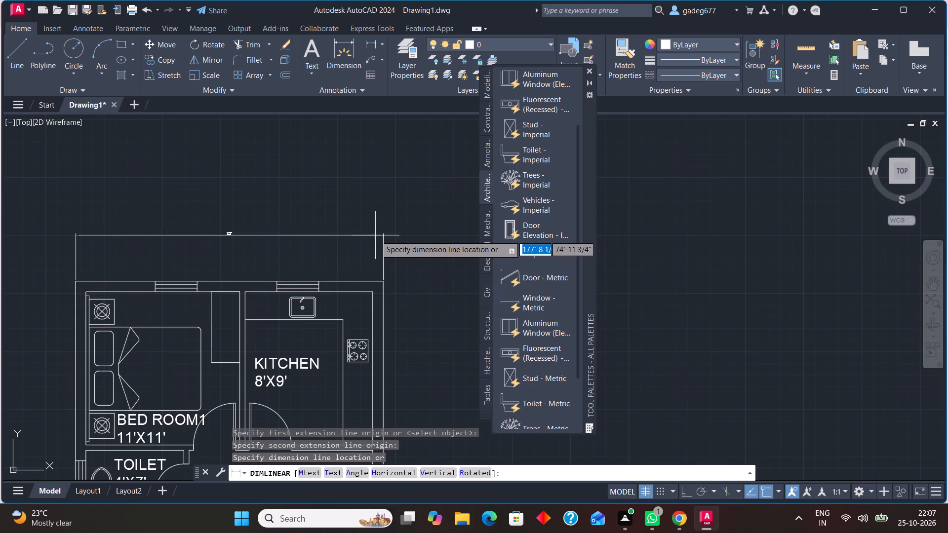
left_click(376, 232)
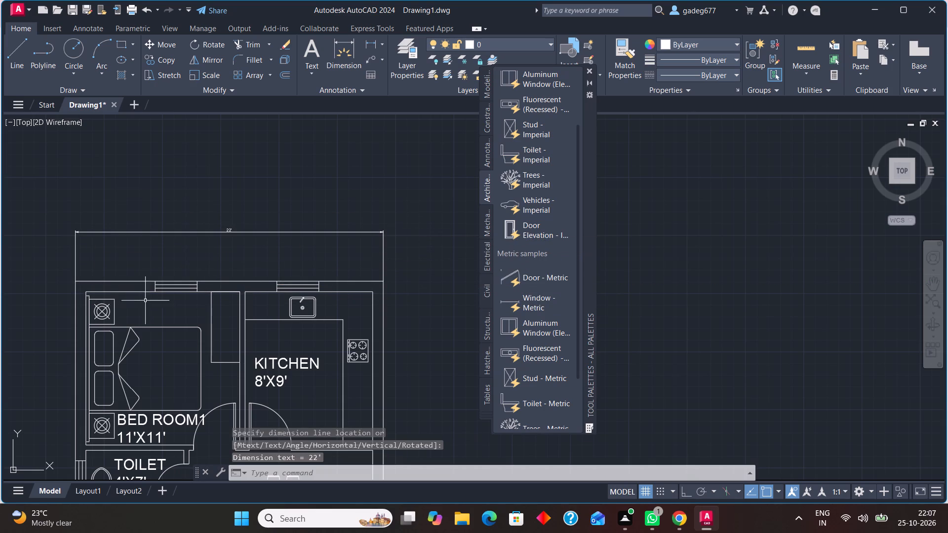
Add a linear dimension between the inner faces of the two side walls, placed between the outer-width dimension and the house.
scroll(87, 292, "up", 1)
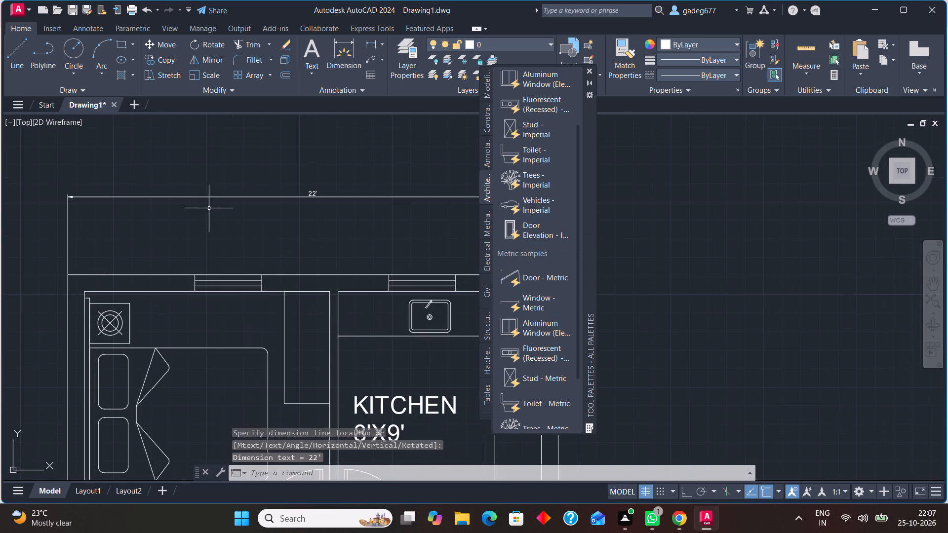
scroll(240, 197, "down", 1)
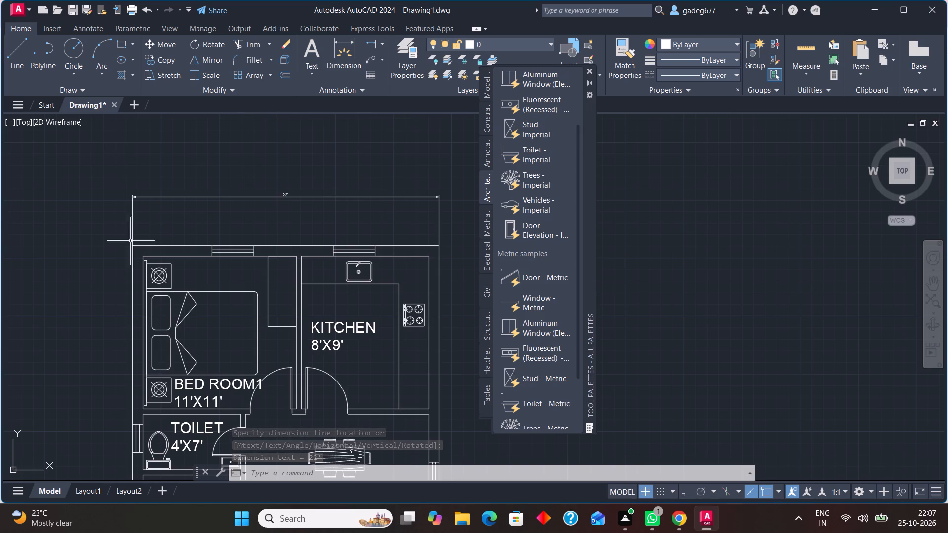
left_click(366, 43)
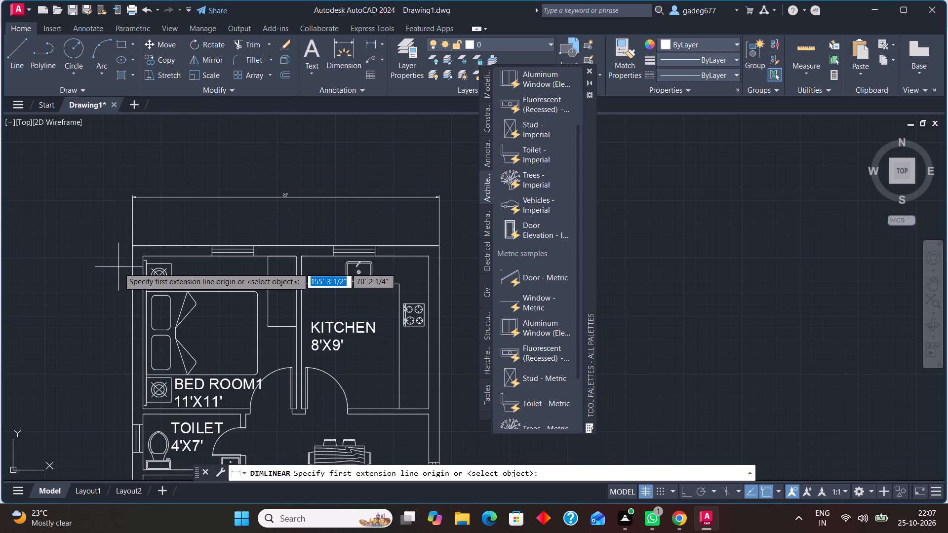
scroll(158, 249, "up", 3)
left_click(94, 278)
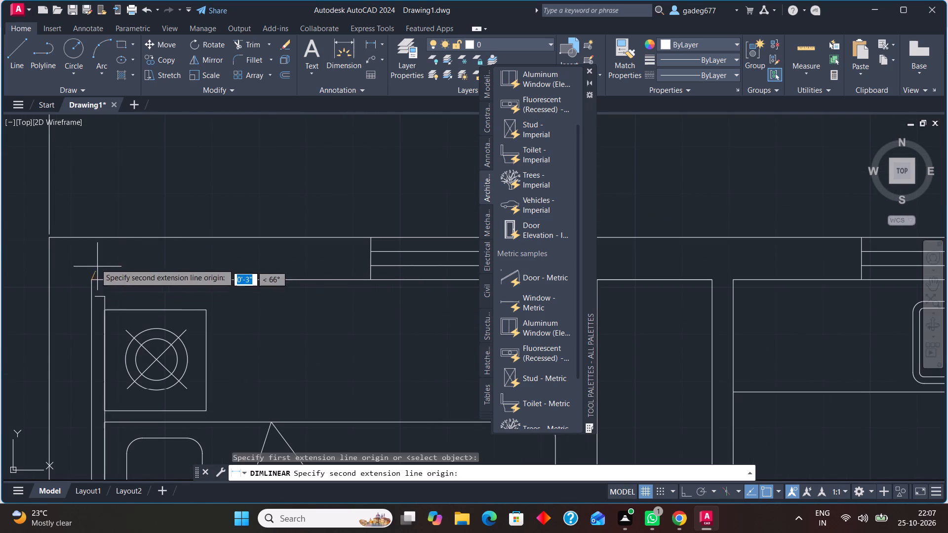
scroll(84, 252, "down", 6)
scroll(131, 244, "up", 4)
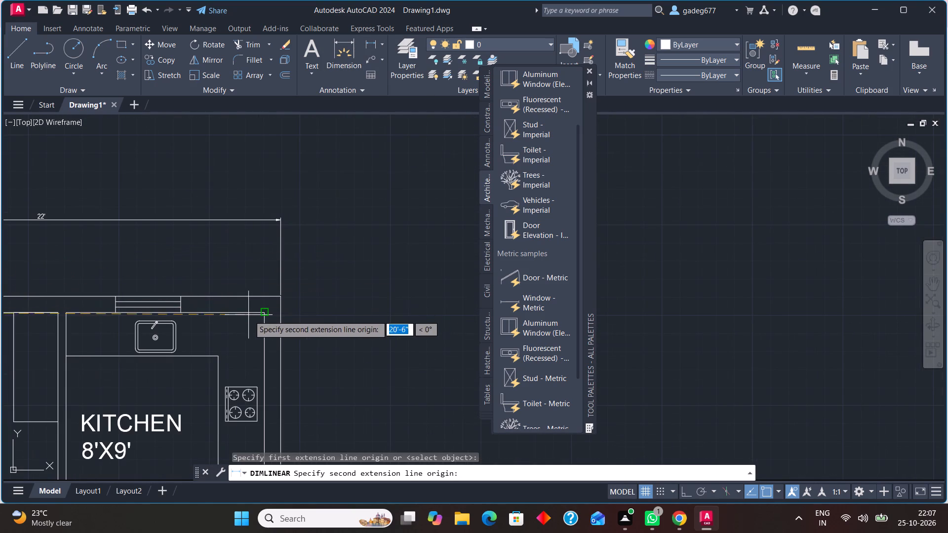
left_click(263, 312)
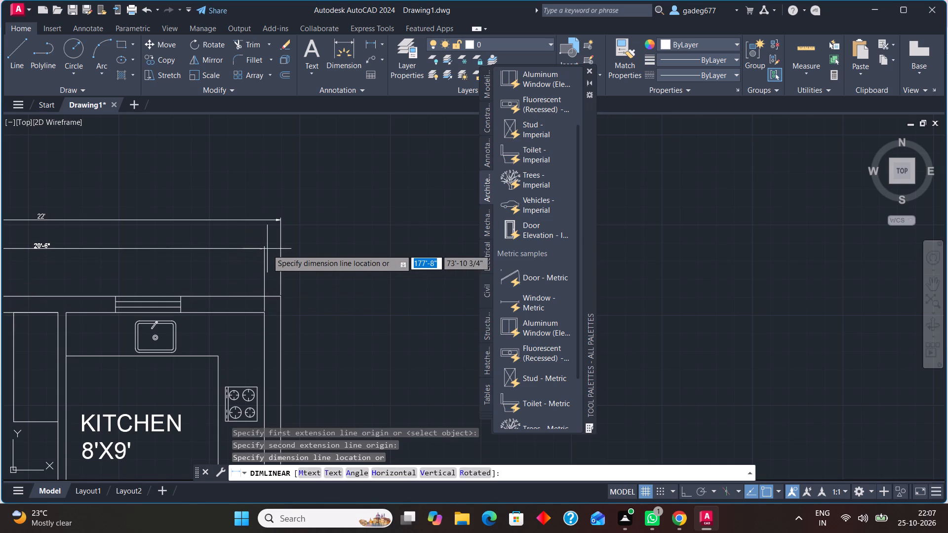
left_click(267, 246)
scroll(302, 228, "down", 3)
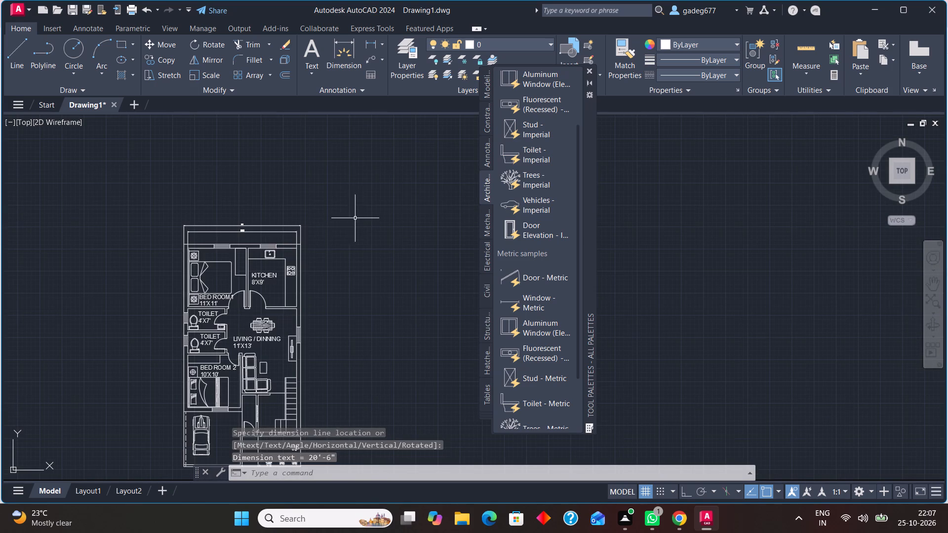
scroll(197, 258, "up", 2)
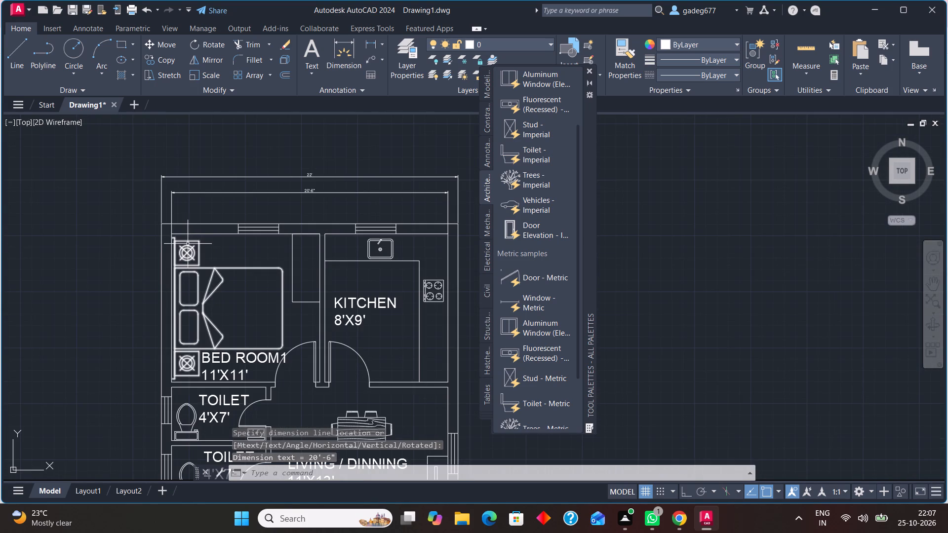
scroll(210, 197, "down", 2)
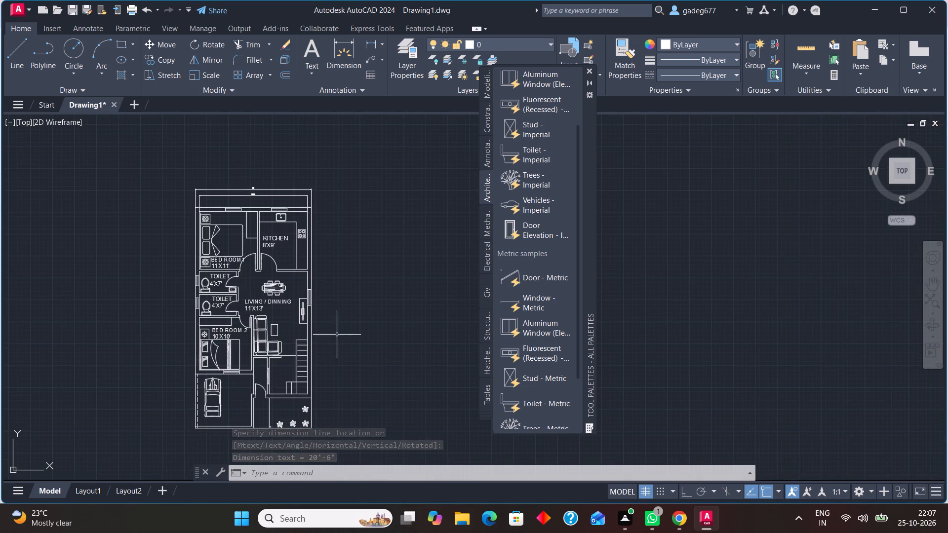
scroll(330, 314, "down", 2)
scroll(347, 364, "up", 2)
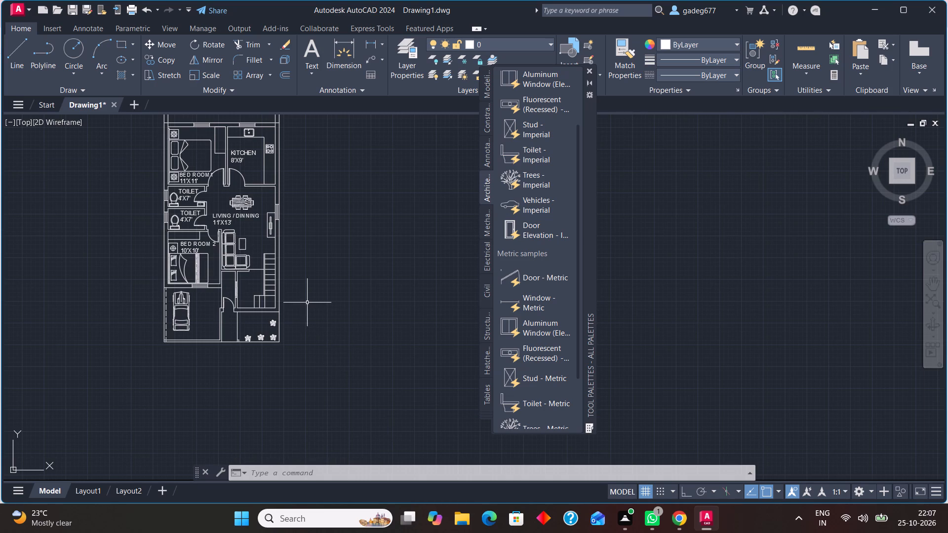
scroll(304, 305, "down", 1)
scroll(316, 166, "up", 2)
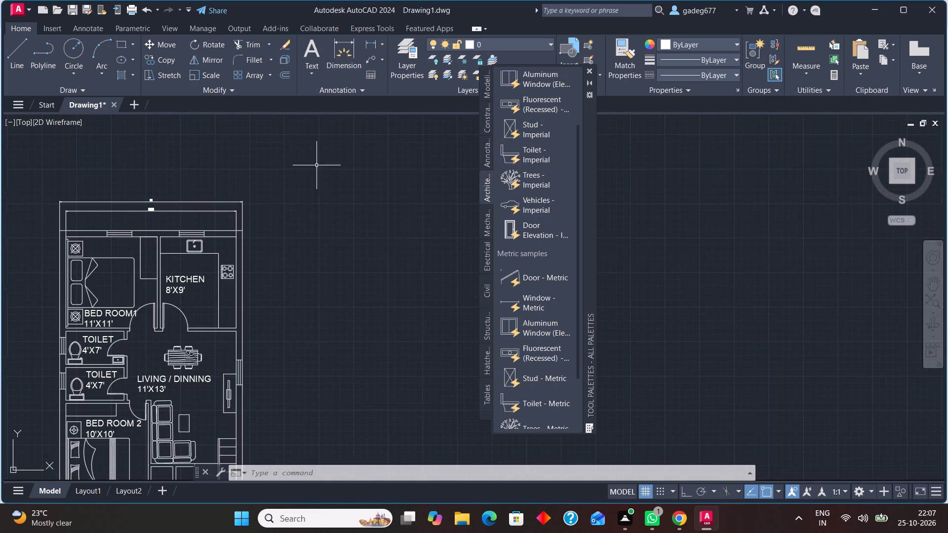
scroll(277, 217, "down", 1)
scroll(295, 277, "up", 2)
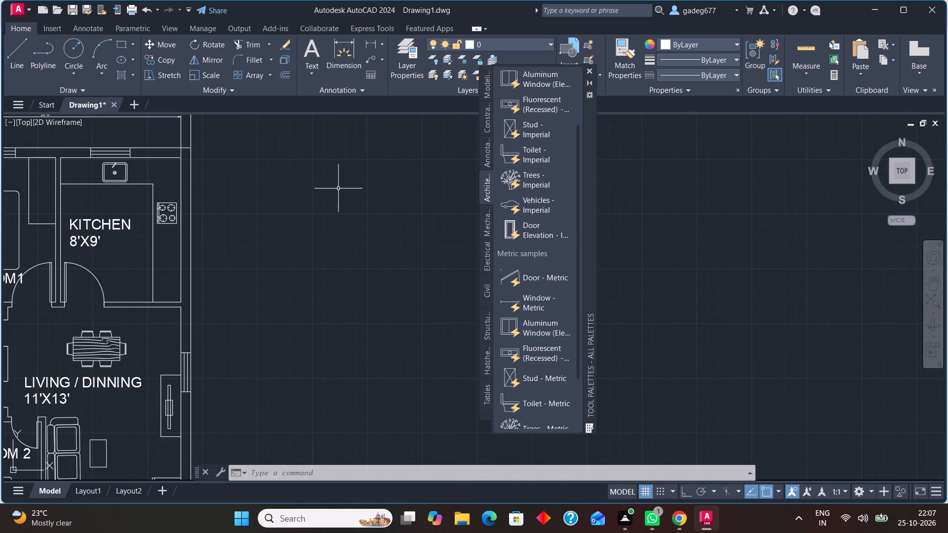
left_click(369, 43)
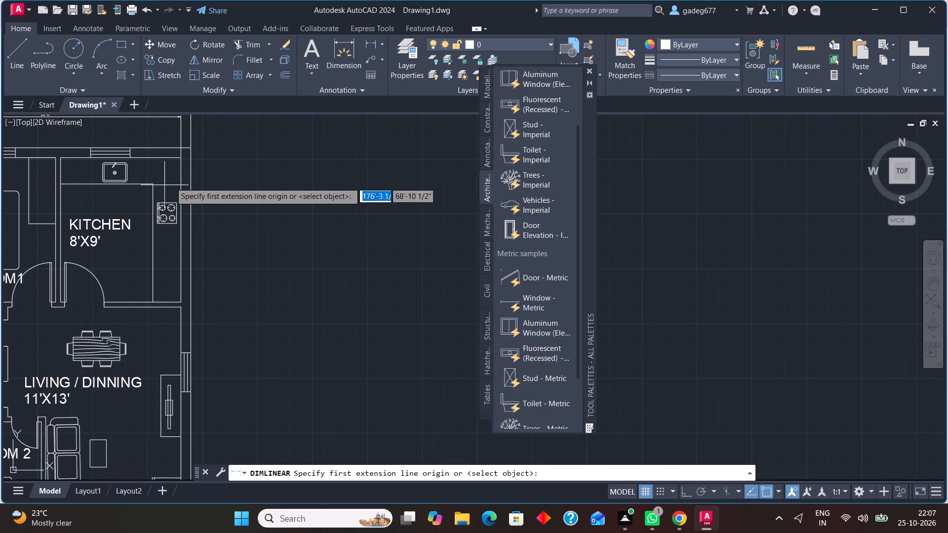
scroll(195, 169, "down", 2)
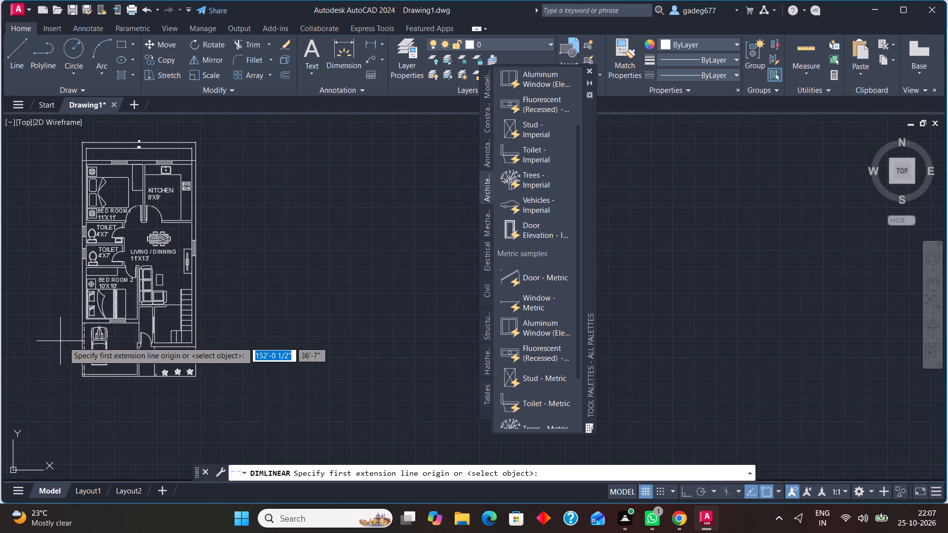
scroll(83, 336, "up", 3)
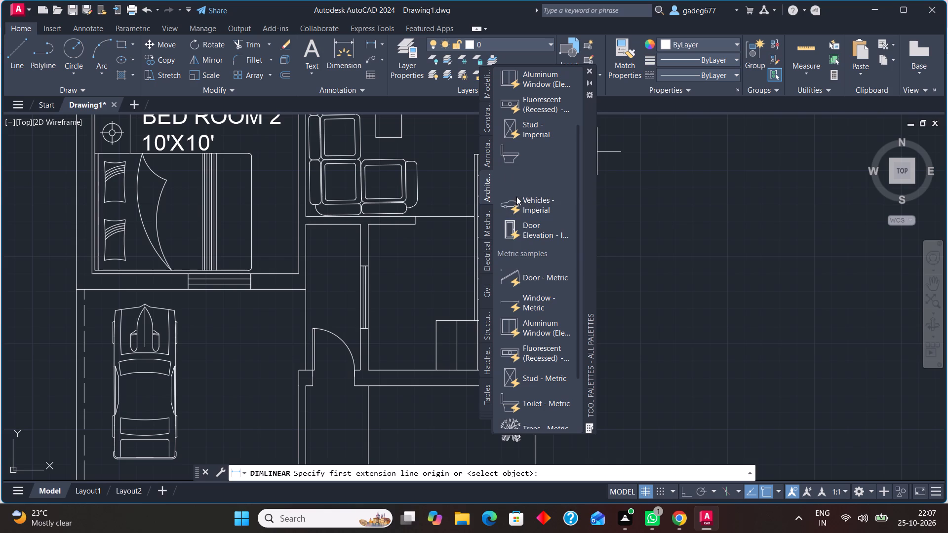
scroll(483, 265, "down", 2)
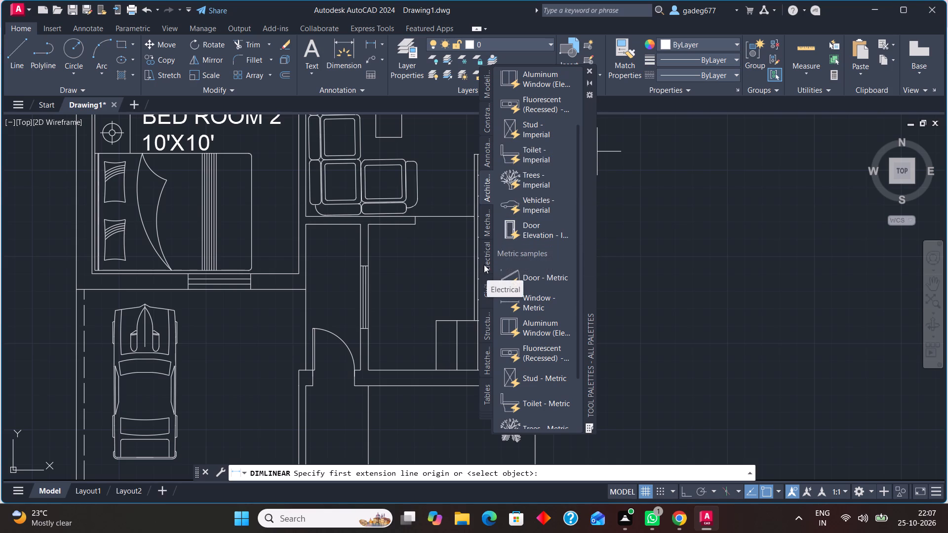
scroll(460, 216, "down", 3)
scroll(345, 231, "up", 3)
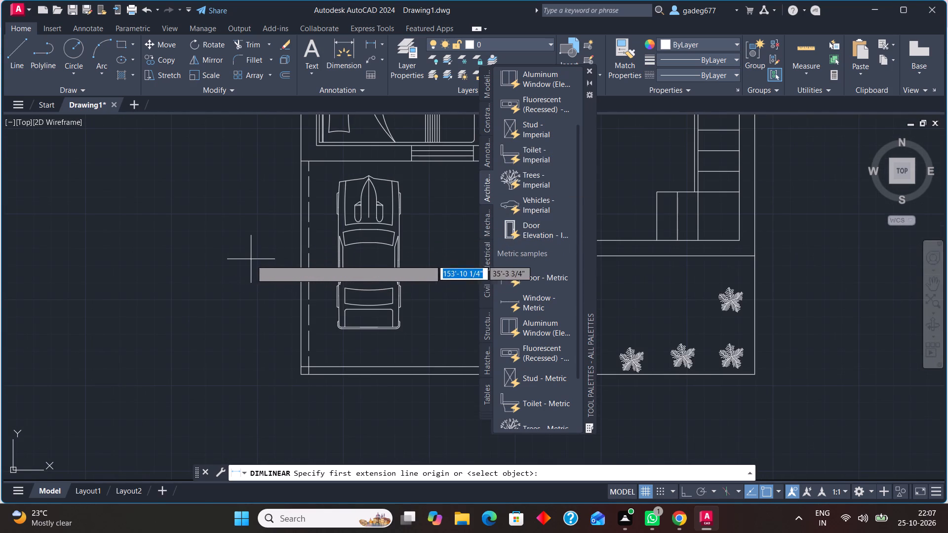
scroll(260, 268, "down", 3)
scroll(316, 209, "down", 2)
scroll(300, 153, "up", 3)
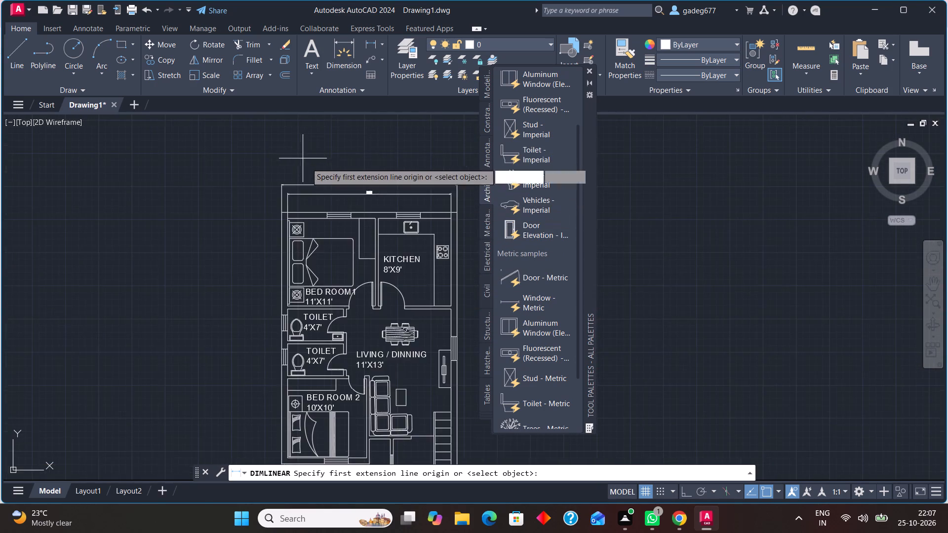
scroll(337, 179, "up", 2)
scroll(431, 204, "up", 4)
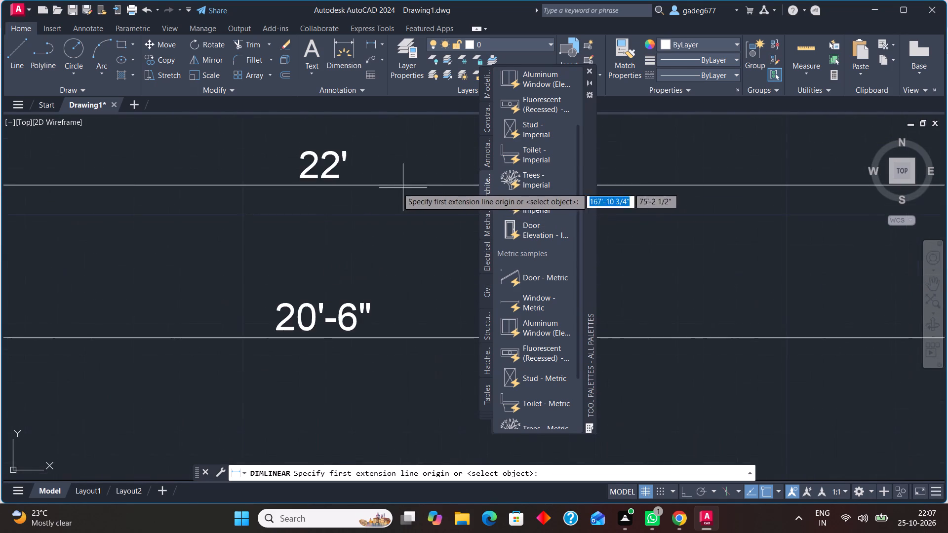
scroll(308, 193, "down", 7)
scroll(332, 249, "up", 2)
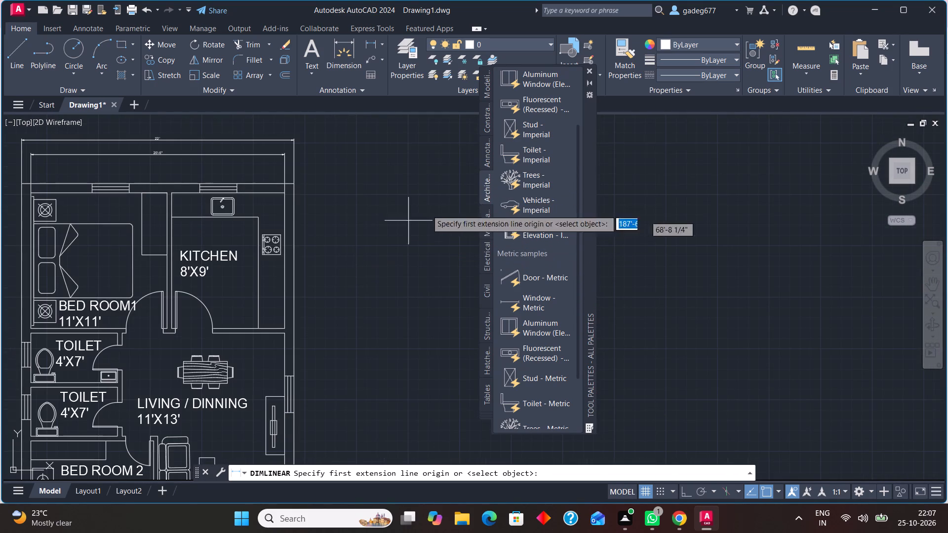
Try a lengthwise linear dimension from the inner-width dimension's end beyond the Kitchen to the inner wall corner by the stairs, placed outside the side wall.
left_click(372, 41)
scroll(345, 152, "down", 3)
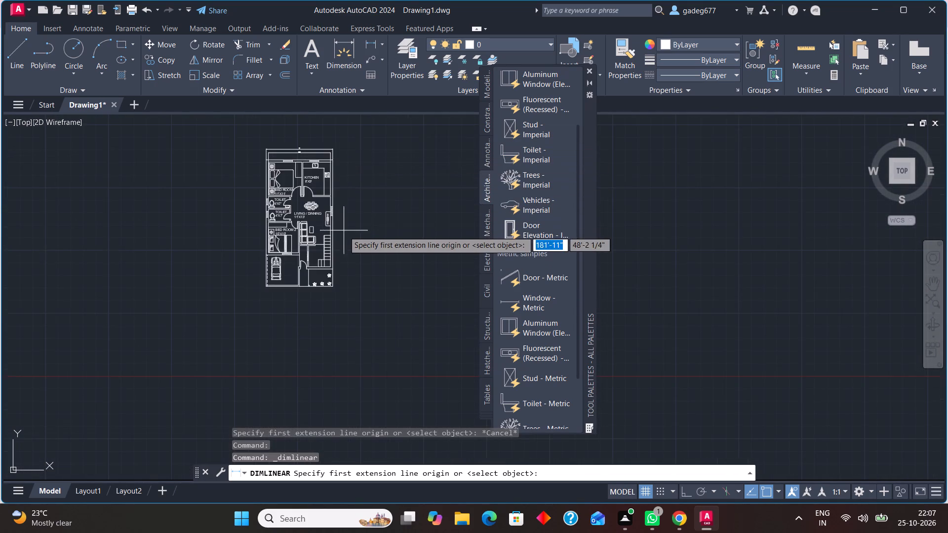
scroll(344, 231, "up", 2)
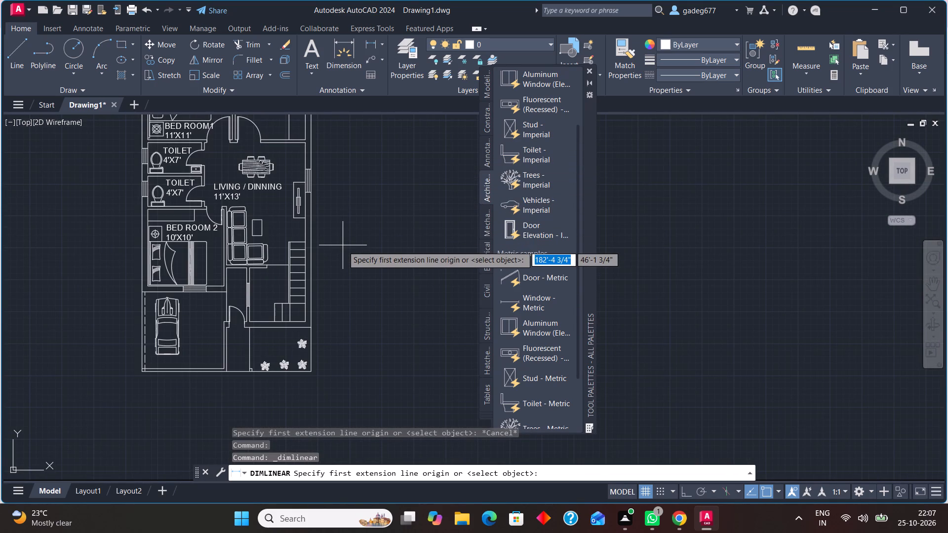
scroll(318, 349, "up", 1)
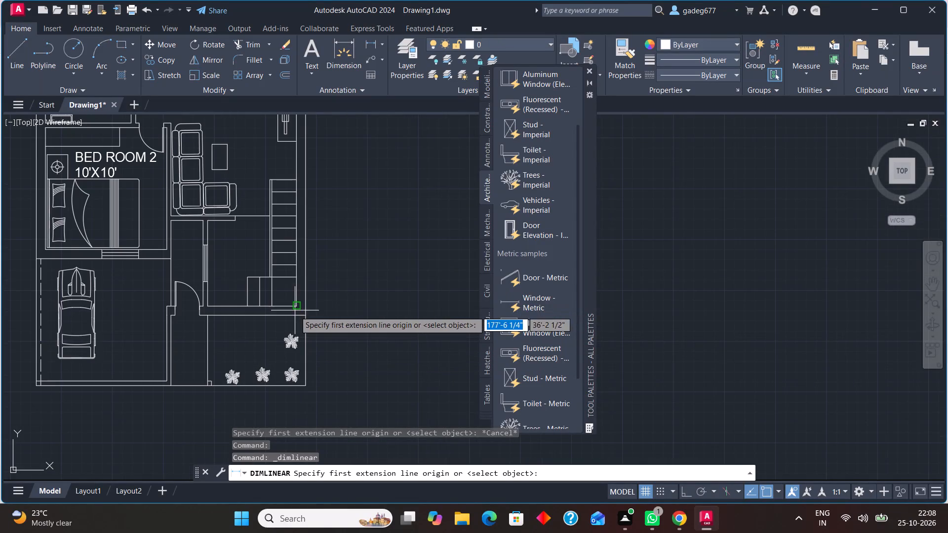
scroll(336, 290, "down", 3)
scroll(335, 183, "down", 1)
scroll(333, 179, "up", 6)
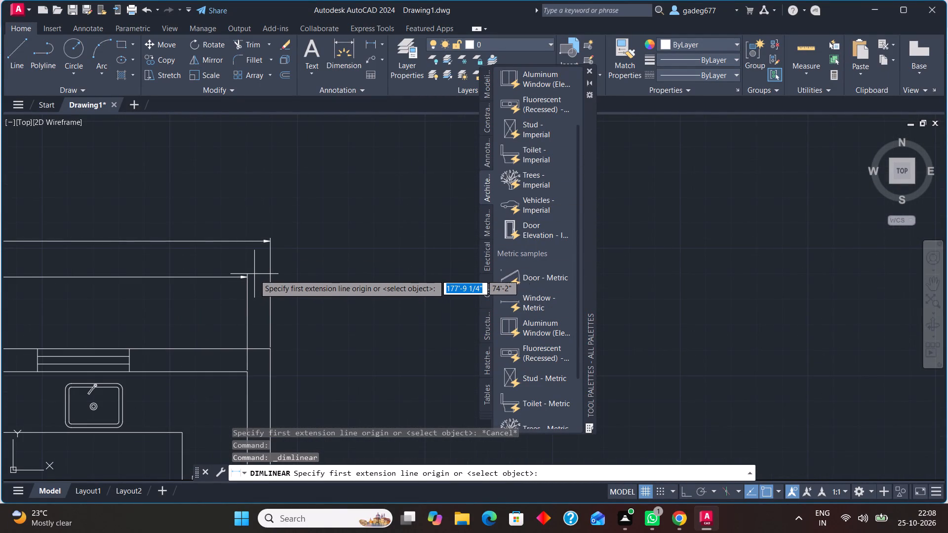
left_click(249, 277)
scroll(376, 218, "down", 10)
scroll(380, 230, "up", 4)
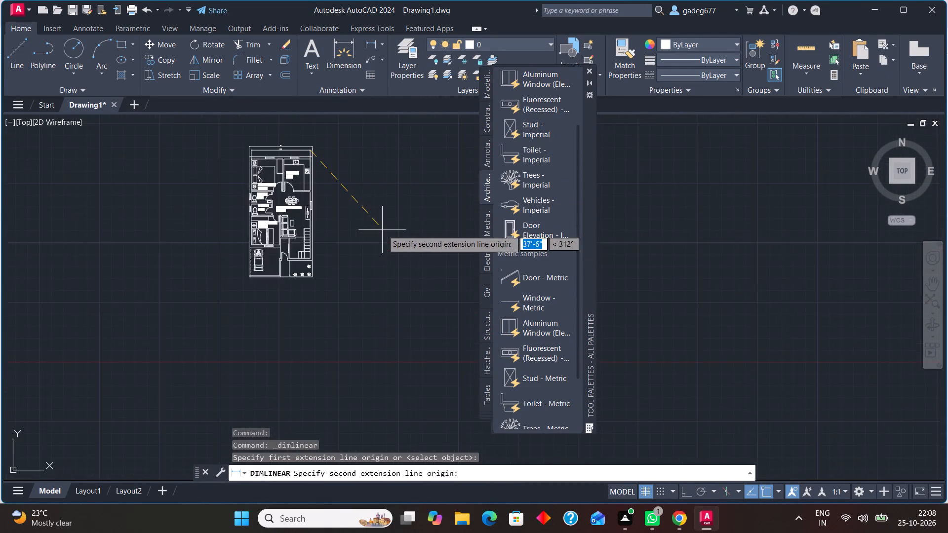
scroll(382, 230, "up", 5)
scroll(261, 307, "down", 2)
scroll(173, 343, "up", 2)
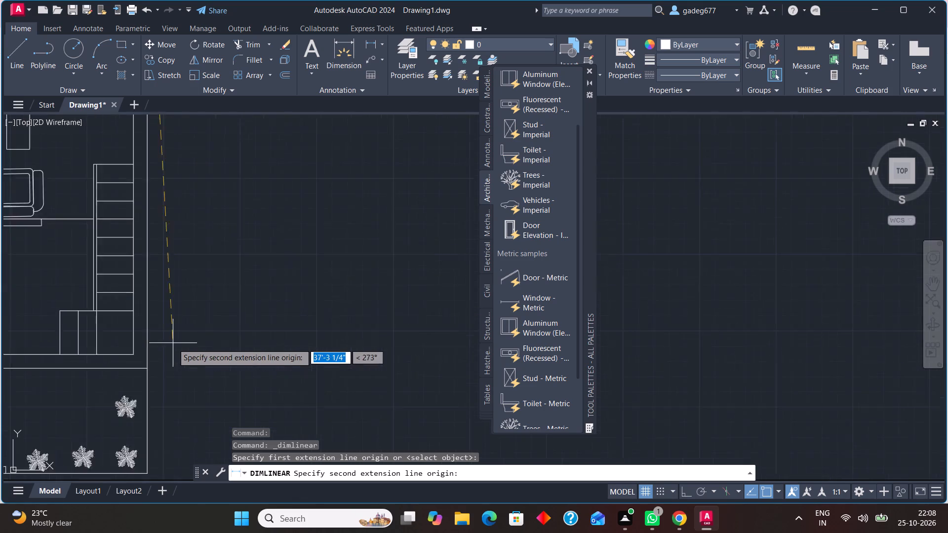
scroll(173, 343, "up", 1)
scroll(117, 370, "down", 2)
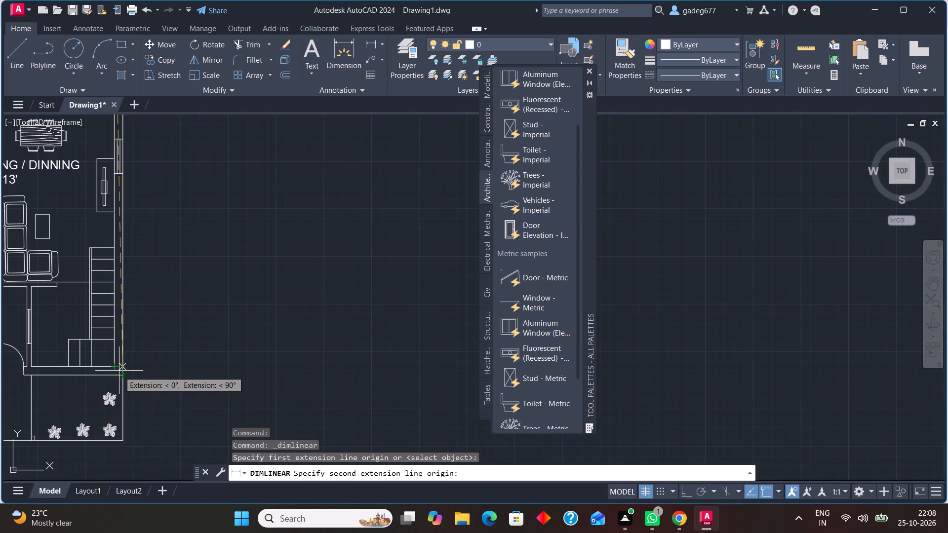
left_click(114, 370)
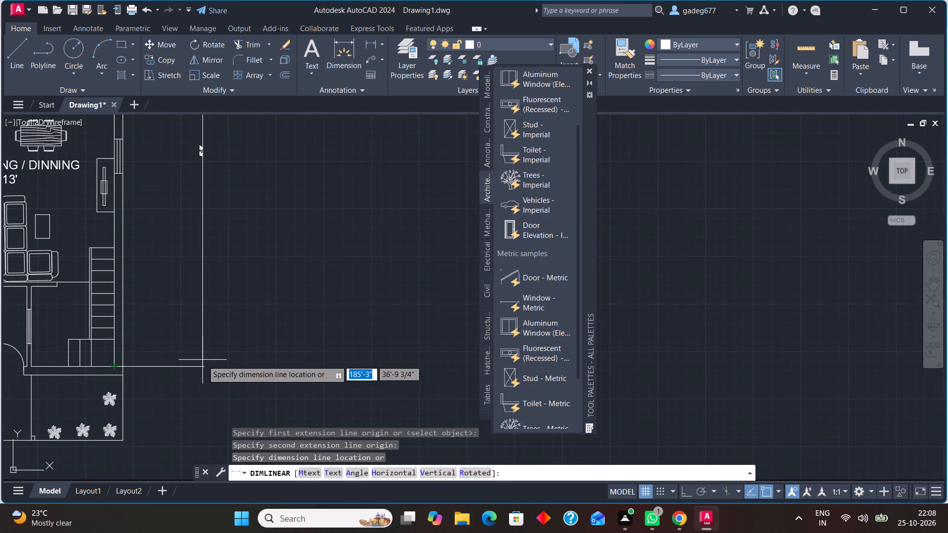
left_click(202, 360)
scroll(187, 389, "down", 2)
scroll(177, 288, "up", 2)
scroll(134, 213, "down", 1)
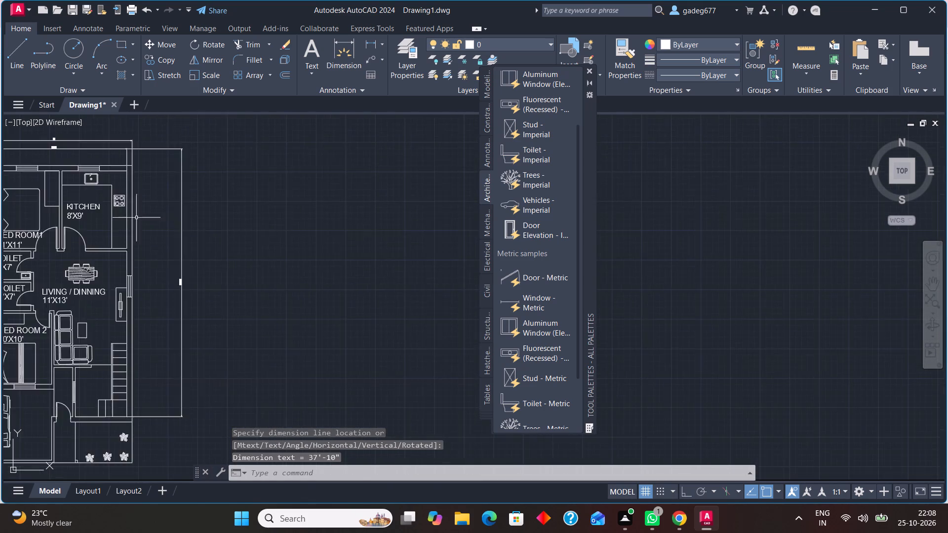
Examine where both ends of the new length dimension meet the inner wall corners and the width dimensions.
scroll(141, 226, "down", 1)
scroll(134, 173, "up", 5)
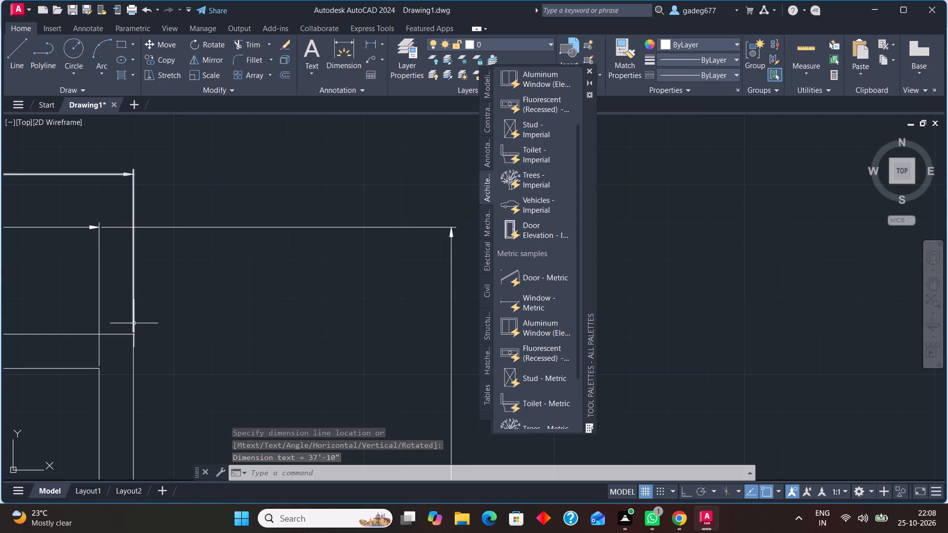
scroll(163, 307, "down", 3)
scroll(171, 282, "up", 4)
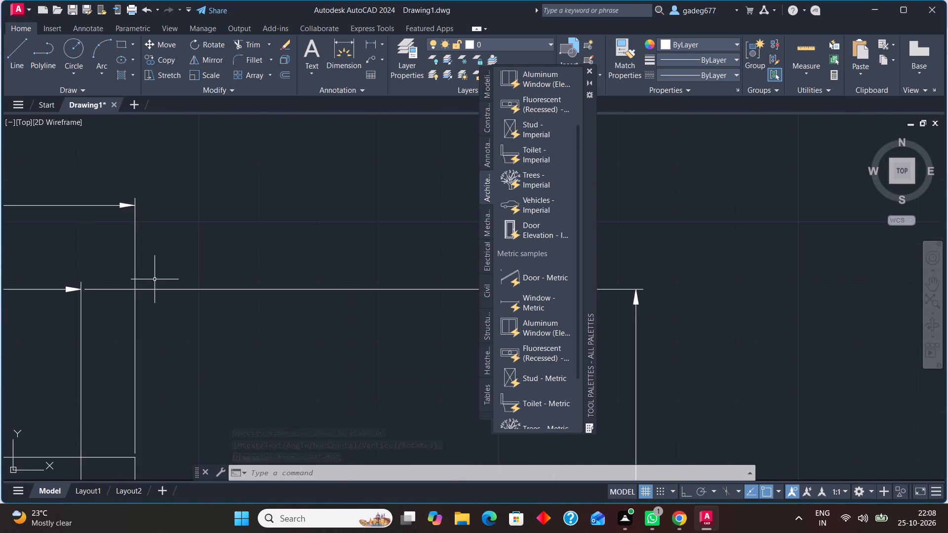
scroll(154, 280, "down", 7)
scroll(210, 350, "up", 2)
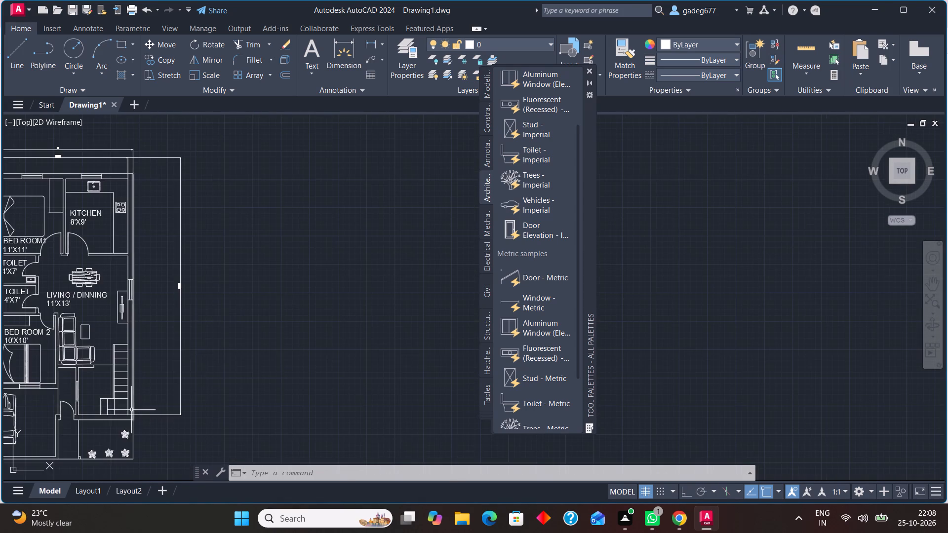
scroll(131, 411, "up", 2)
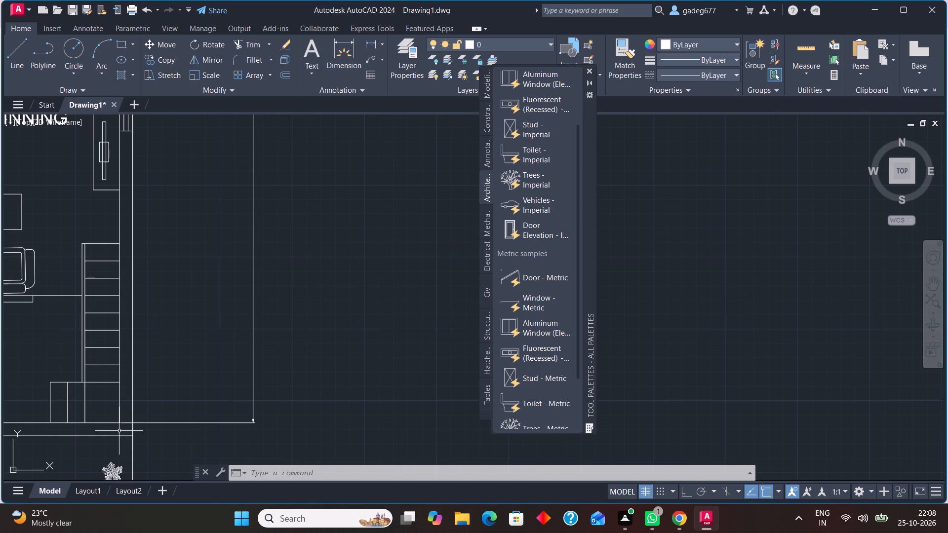
scroll(112, 401, "down", 2)
scroll(130, 152, "up", 3)
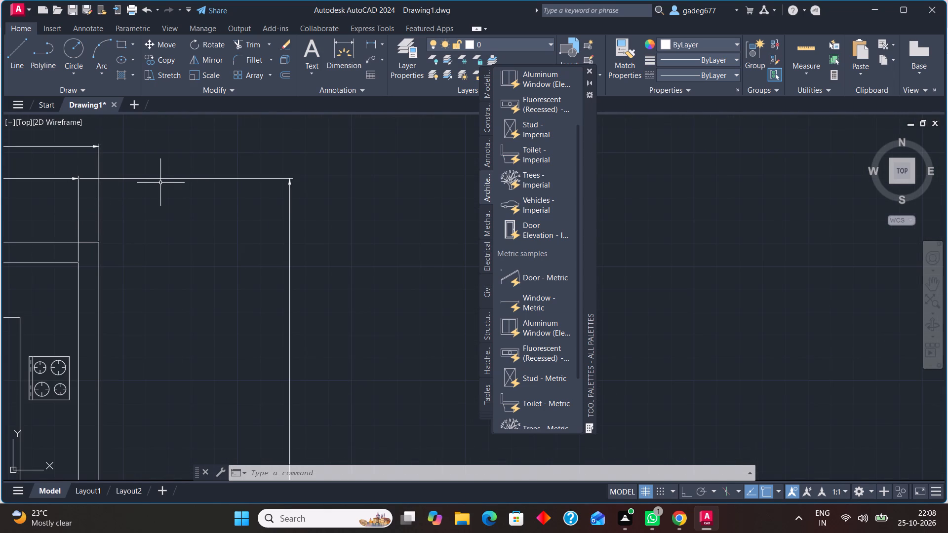
scroll(130, 207, "down", 1)
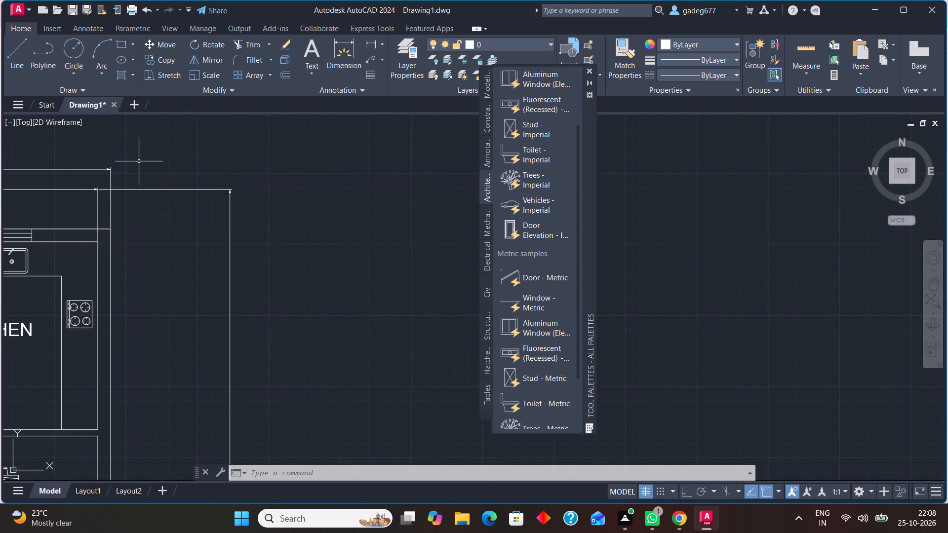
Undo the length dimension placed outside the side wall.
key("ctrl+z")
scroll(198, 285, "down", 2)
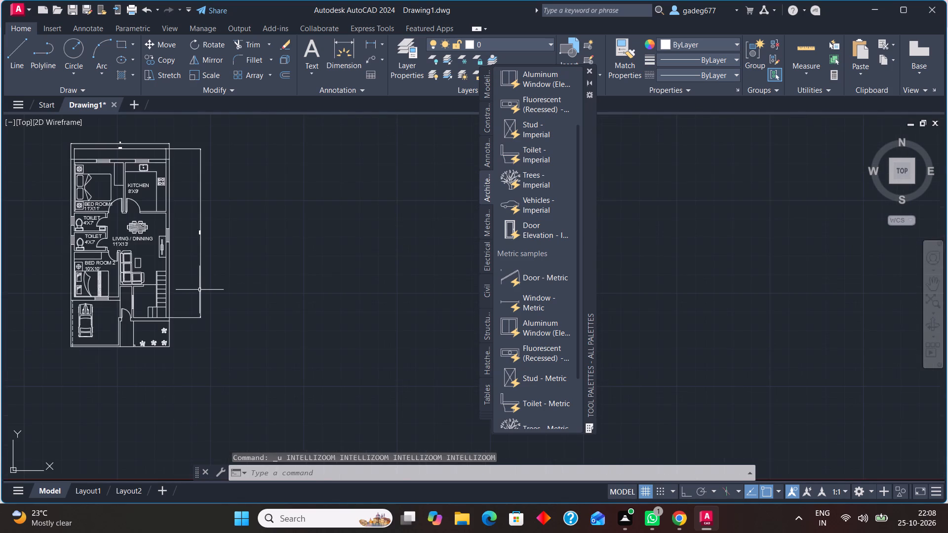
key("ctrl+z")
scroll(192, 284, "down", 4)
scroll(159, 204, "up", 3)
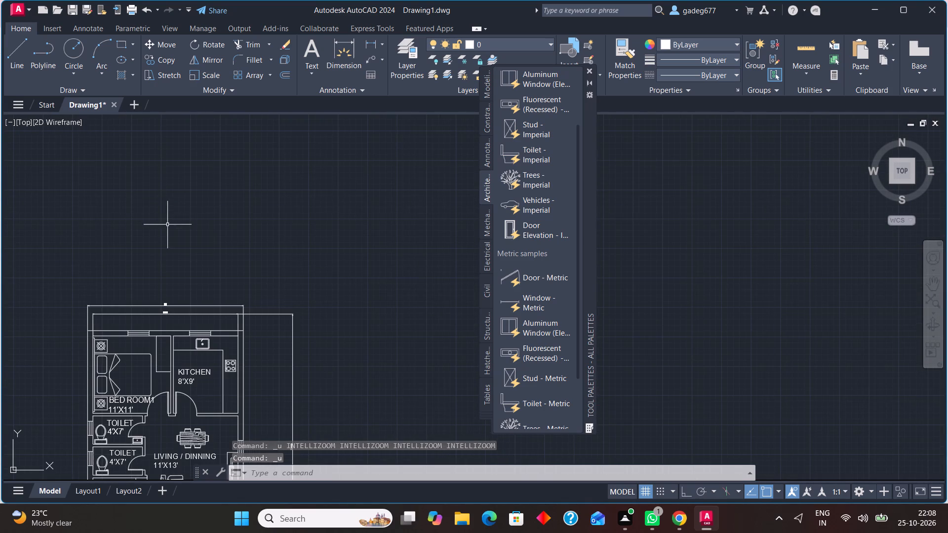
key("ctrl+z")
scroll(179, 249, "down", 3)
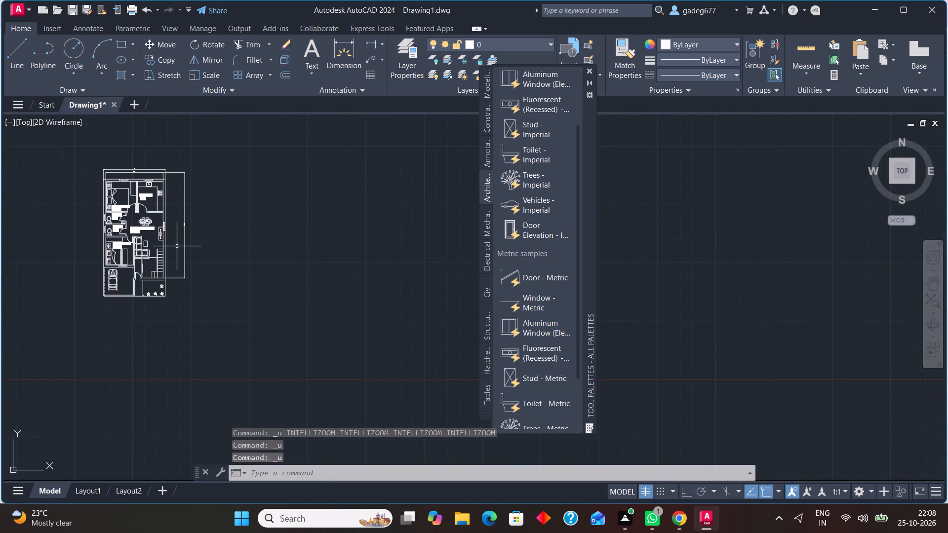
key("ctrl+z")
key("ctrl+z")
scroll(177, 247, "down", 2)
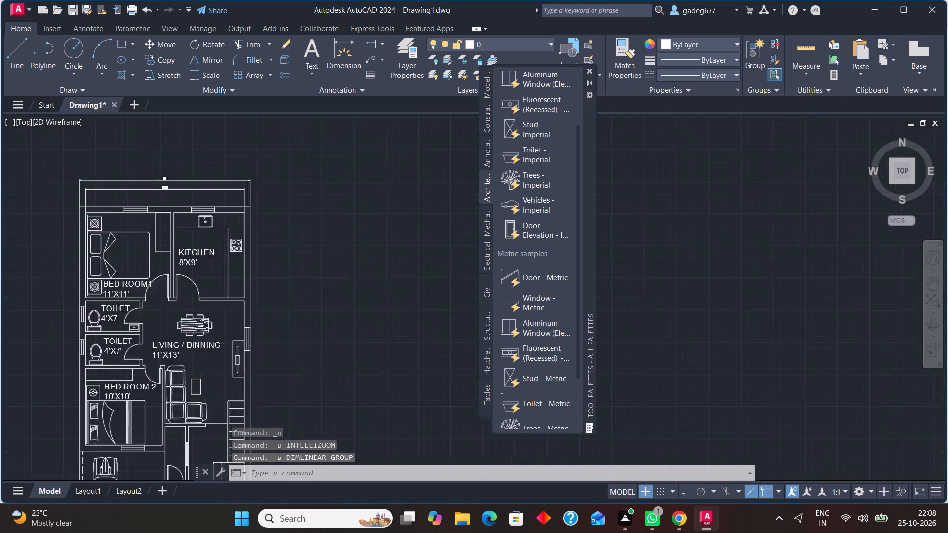
Add a linear dimension from the Kitchen's inner back corner to the inner front corner by the stairs, placed outside the side wall.
scroll(216, 205, "down", 1)
scroll(223, 200, "up", 5)
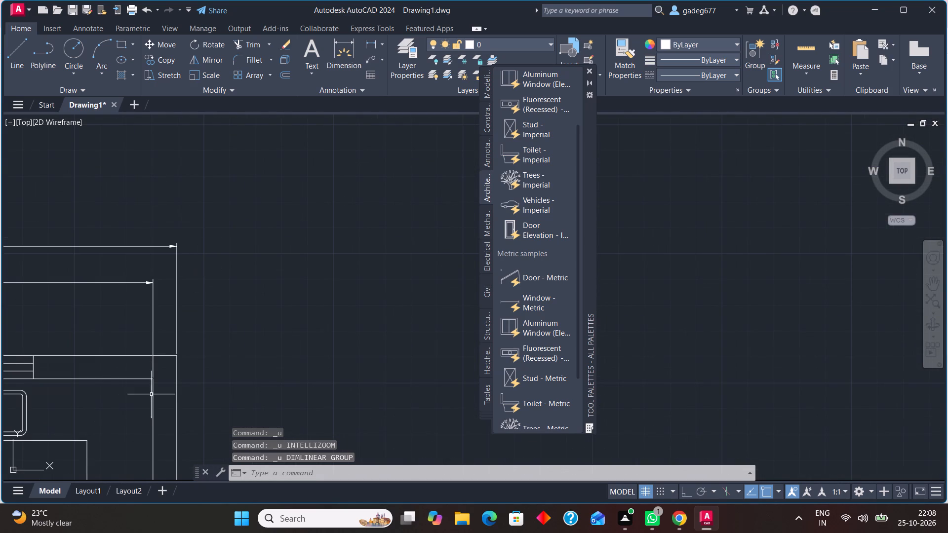
scroll(281, 209, "down", 1)
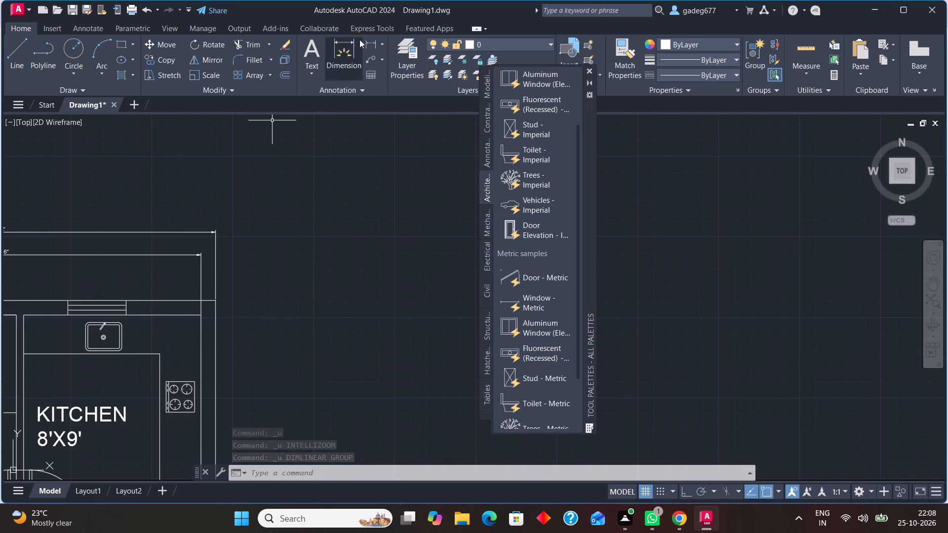
left_click(370, 40)
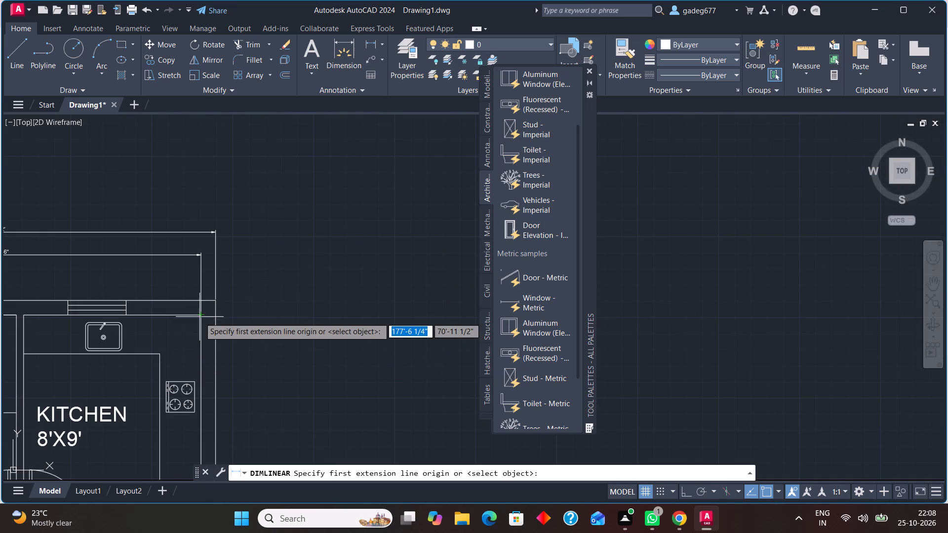
left_click(199, 317)
scroll(285, 298, "down", 8)
scroll(300, 310, "up", 4)
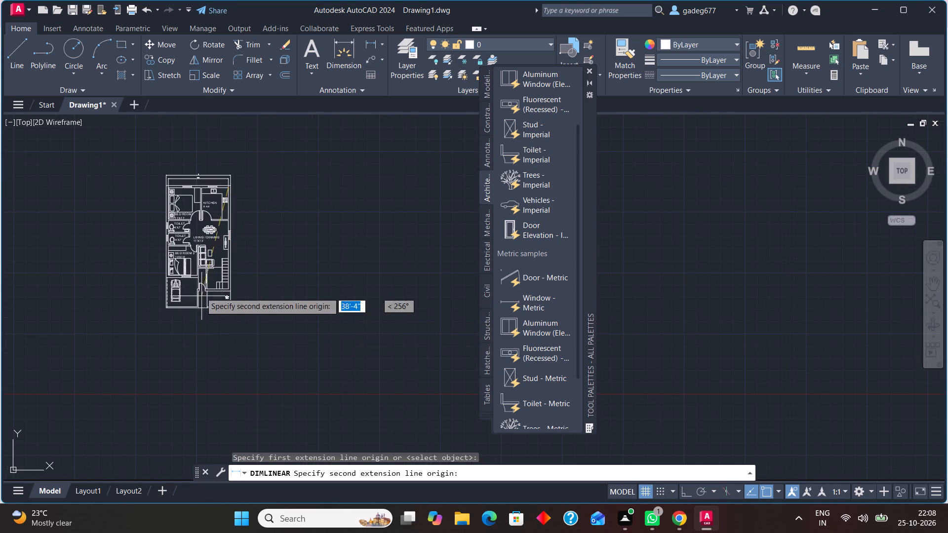
scroll(202, 280, "up", 4)
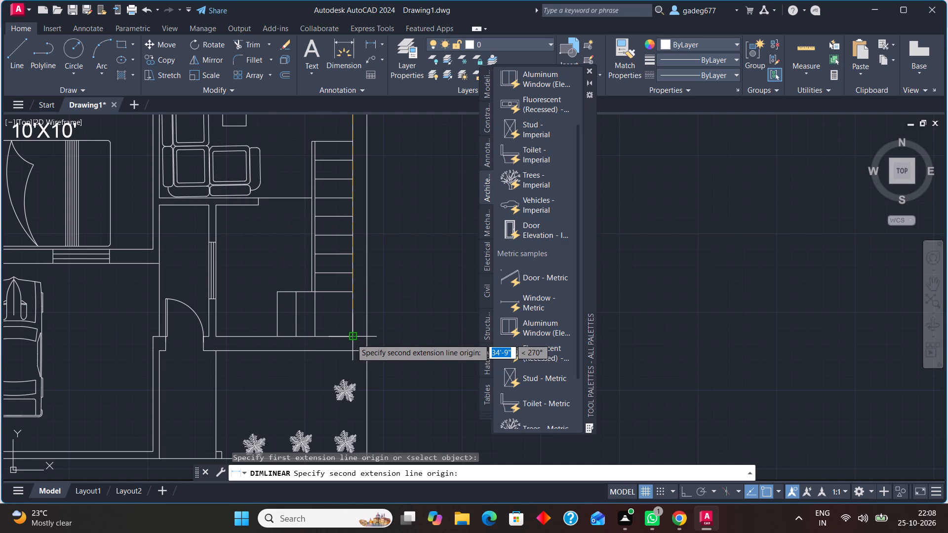
scroll(349, 334, "down", 3)
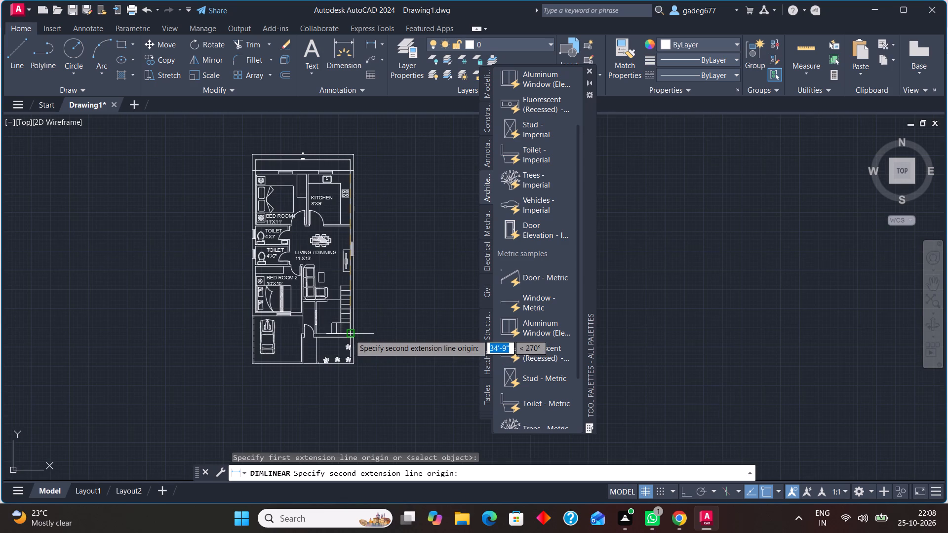
left_click(349, 334)
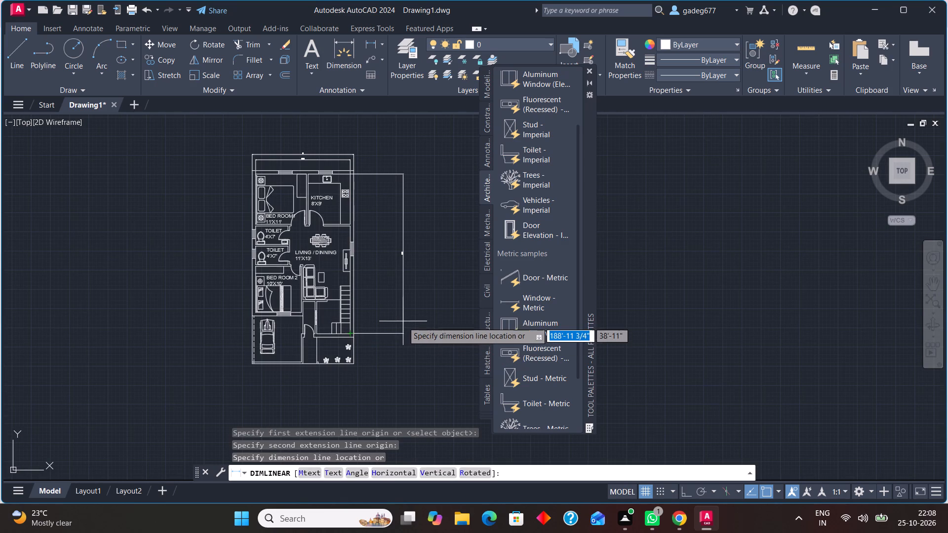
scroll(403, 317, "up", 3)
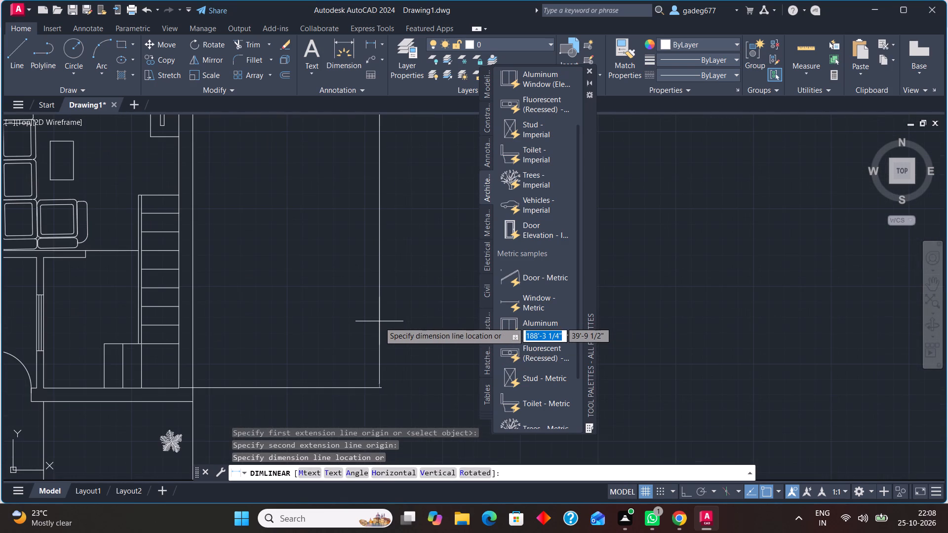
scroll(379, 322, "down", 3)
scroll(374, 277, "up", 1)
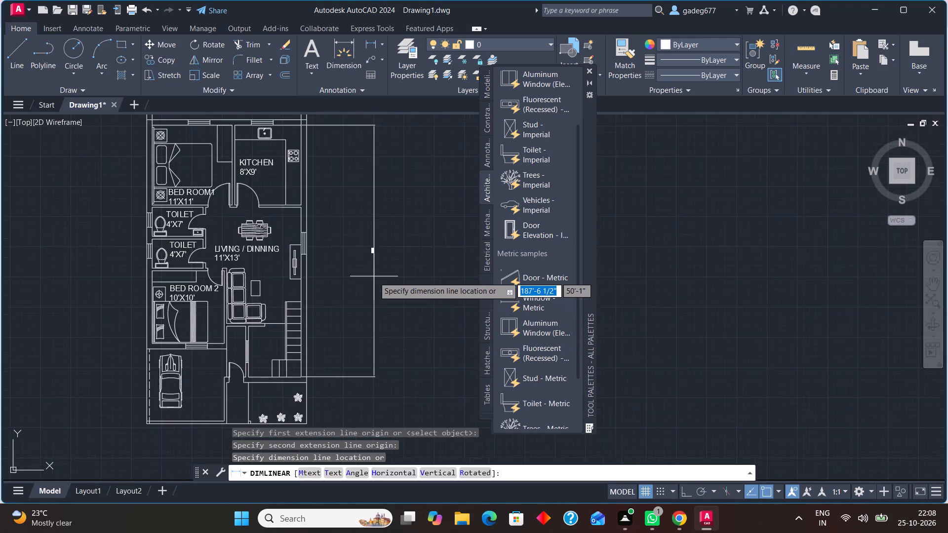
scroll(374, 277, "up", 1)
scroll(374, 277, "down", 1)
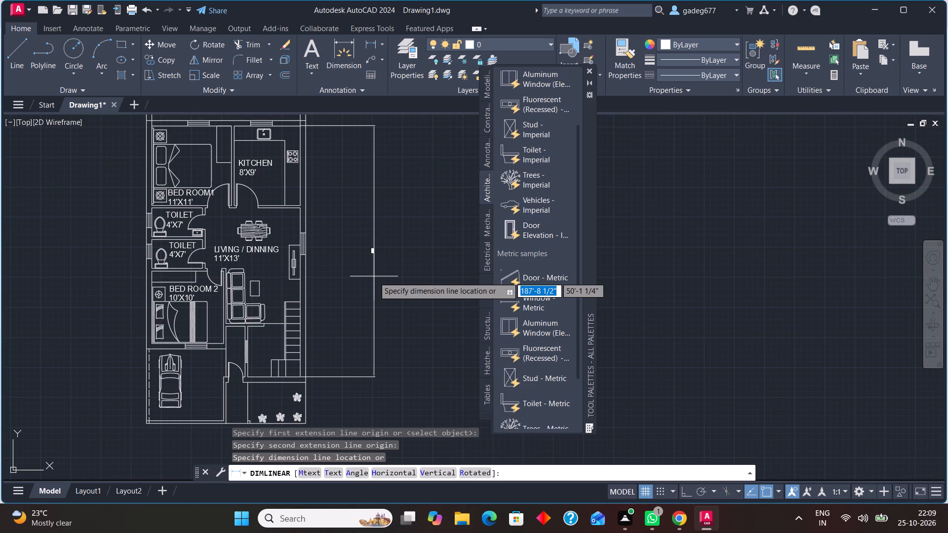
left_click(374, 276)
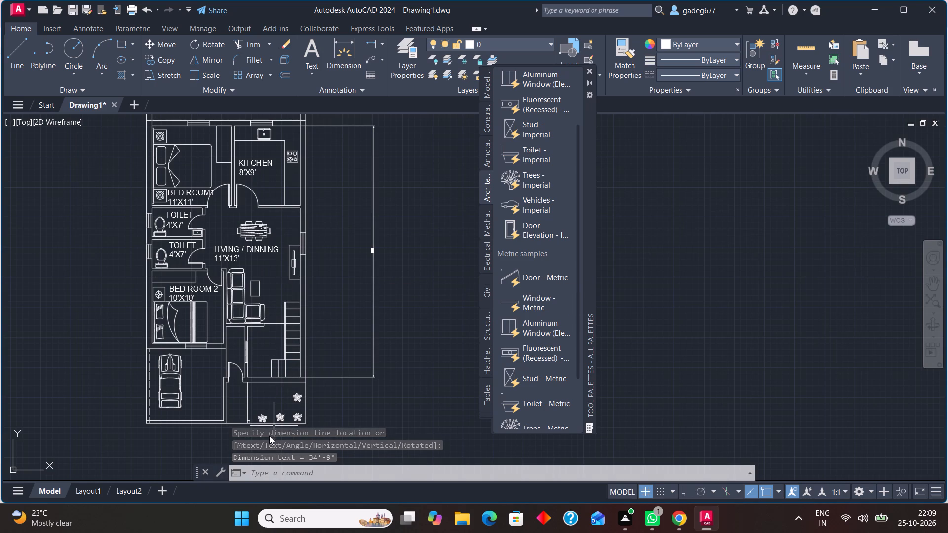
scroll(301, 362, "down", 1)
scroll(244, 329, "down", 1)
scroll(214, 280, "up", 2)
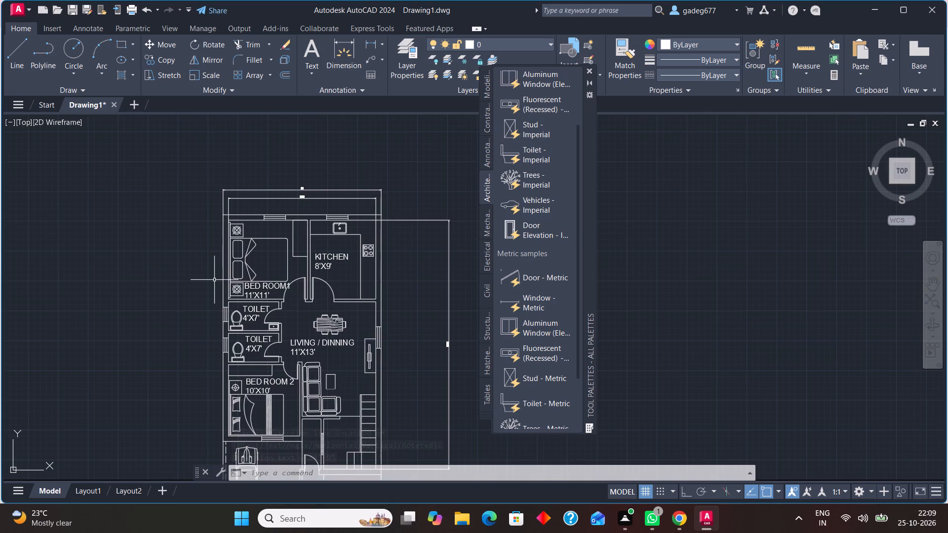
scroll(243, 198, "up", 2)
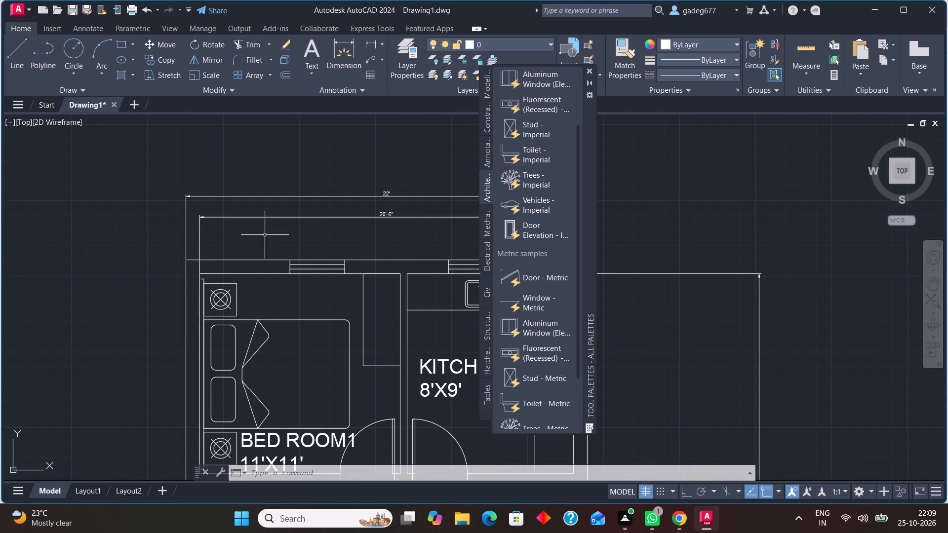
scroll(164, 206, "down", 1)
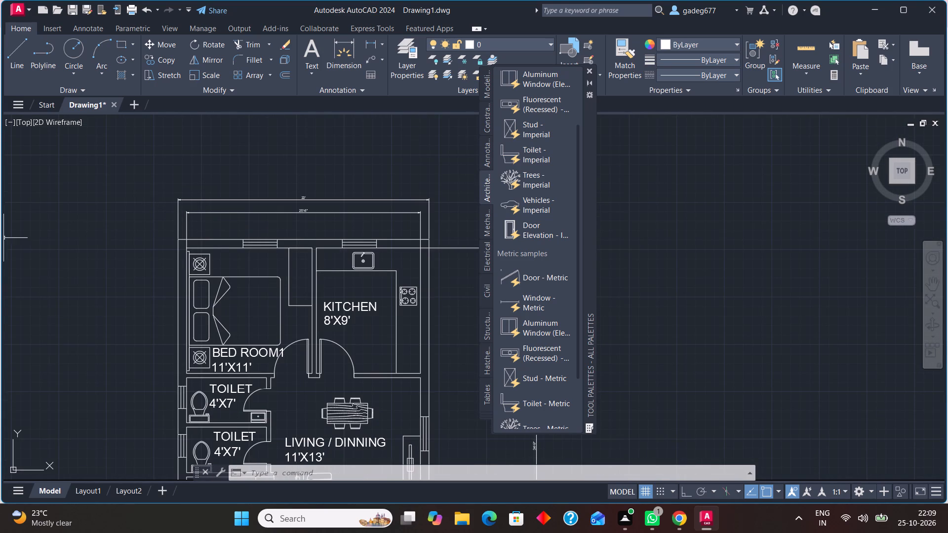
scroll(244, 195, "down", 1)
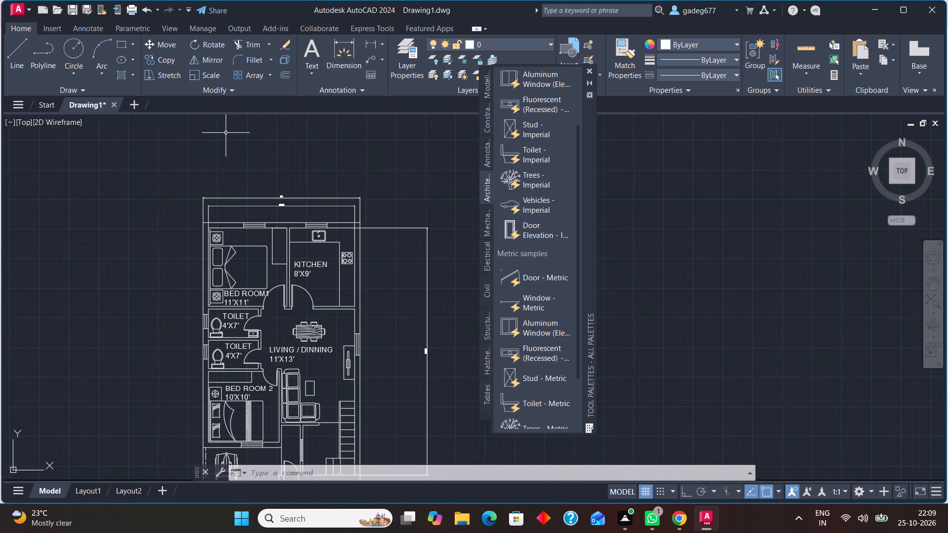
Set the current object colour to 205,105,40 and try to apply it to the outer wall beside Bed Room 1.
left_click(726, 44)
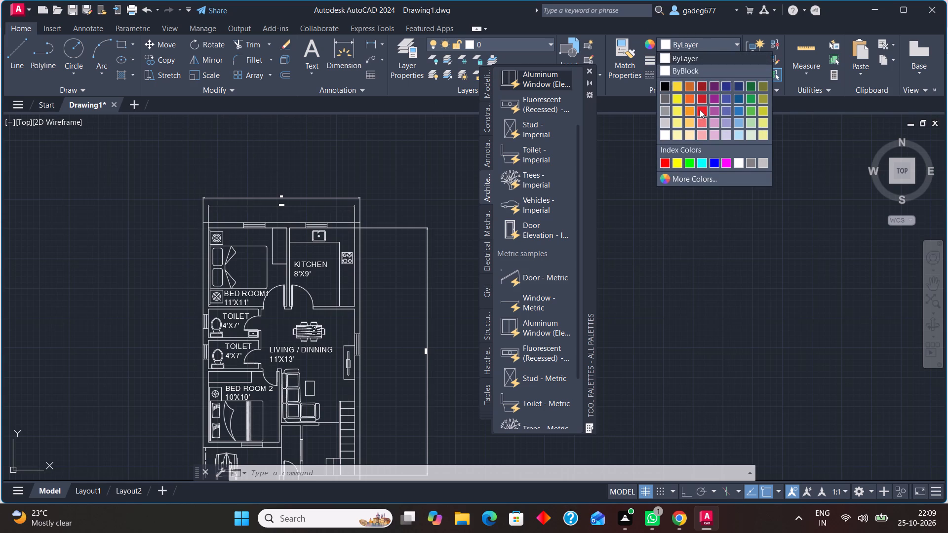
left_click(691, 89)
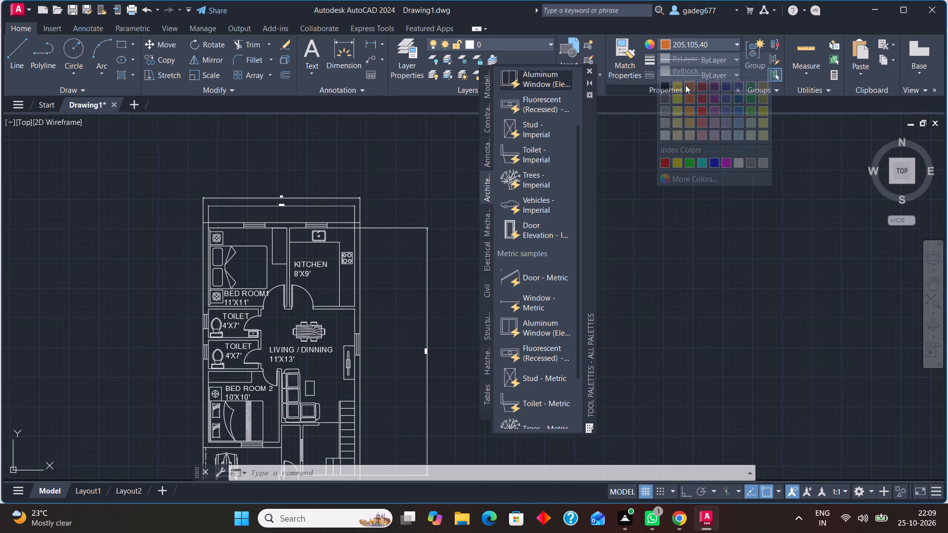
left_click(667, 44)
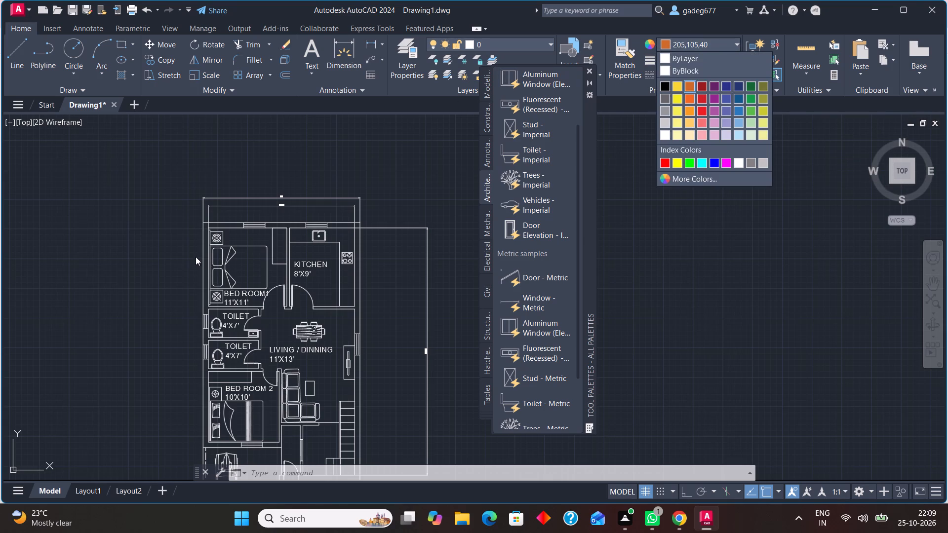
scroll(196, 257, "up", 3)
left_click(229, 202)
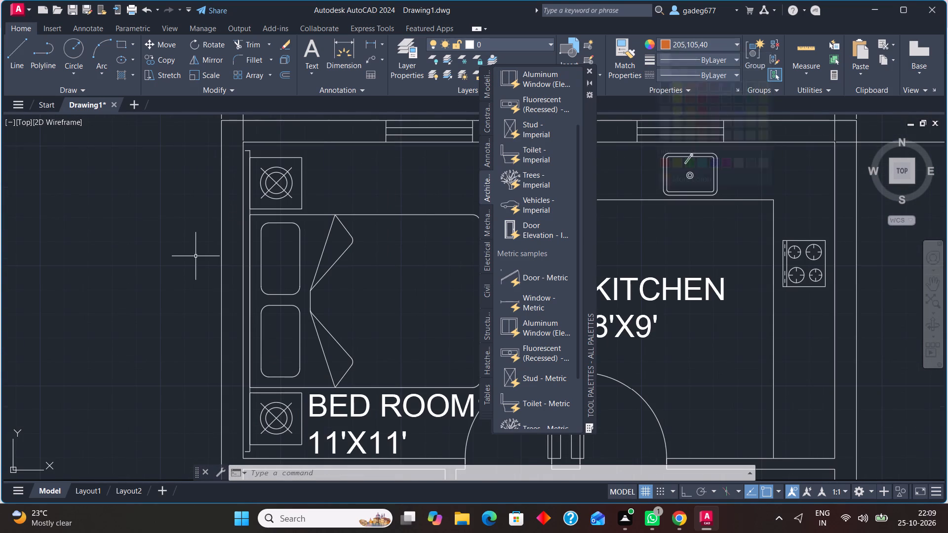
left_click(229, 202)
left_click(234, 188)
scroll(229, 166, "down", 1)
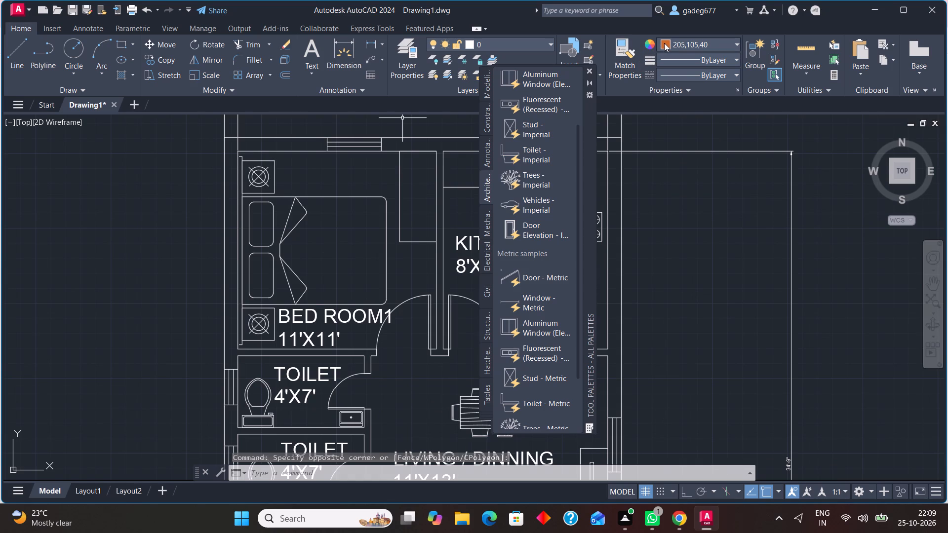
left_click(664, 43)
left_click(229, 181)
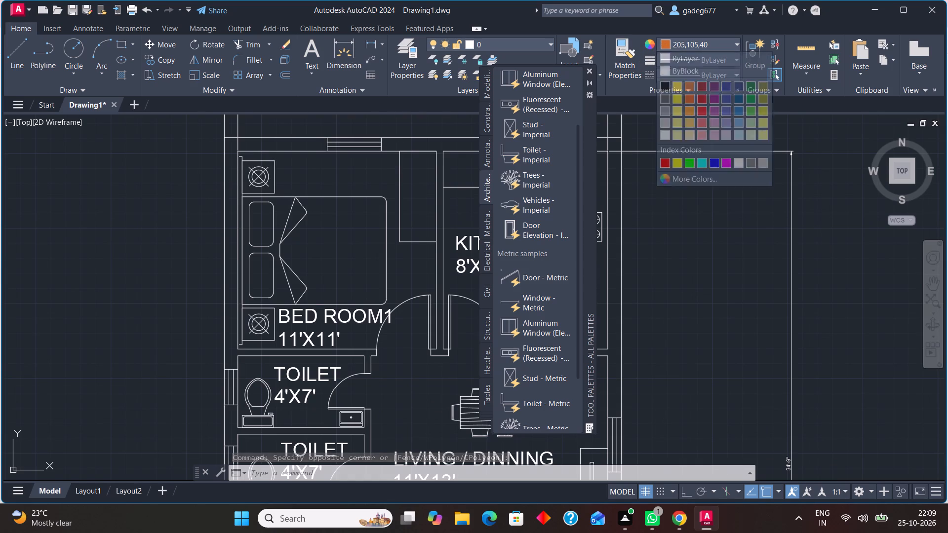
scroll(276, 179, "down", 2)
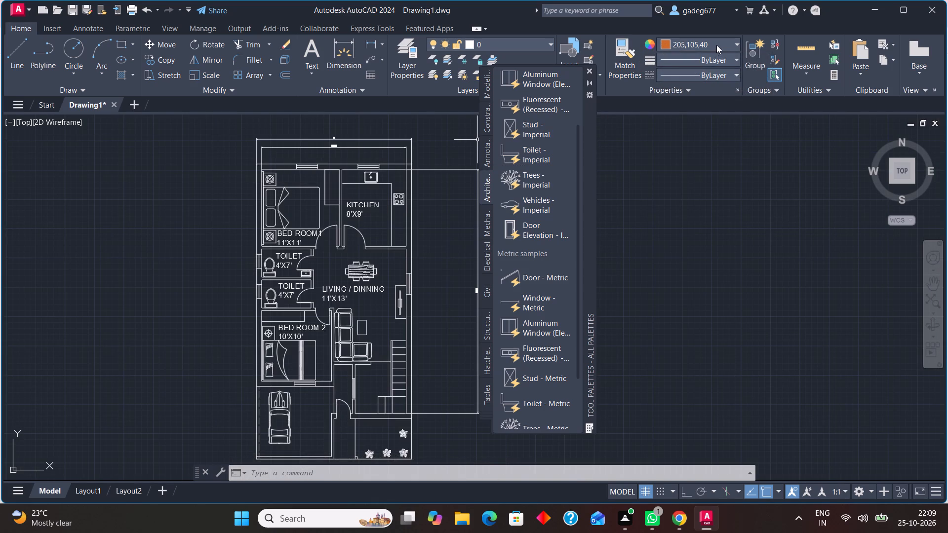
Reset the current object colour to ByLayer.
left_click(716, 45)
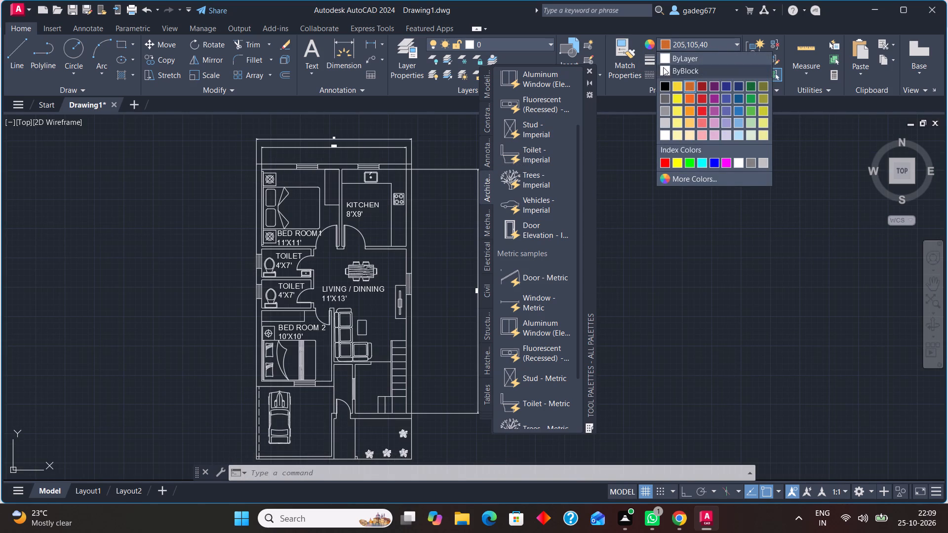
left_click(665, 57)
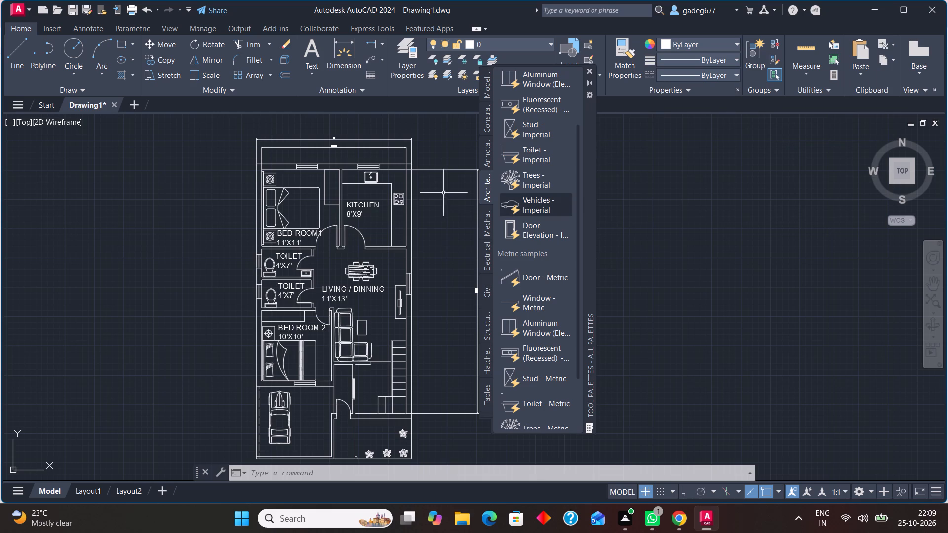
Close the tool palettes to clear the drawing area.
scroll(445, 191, "up", 2)
scroll(427, 182, "down", 2)
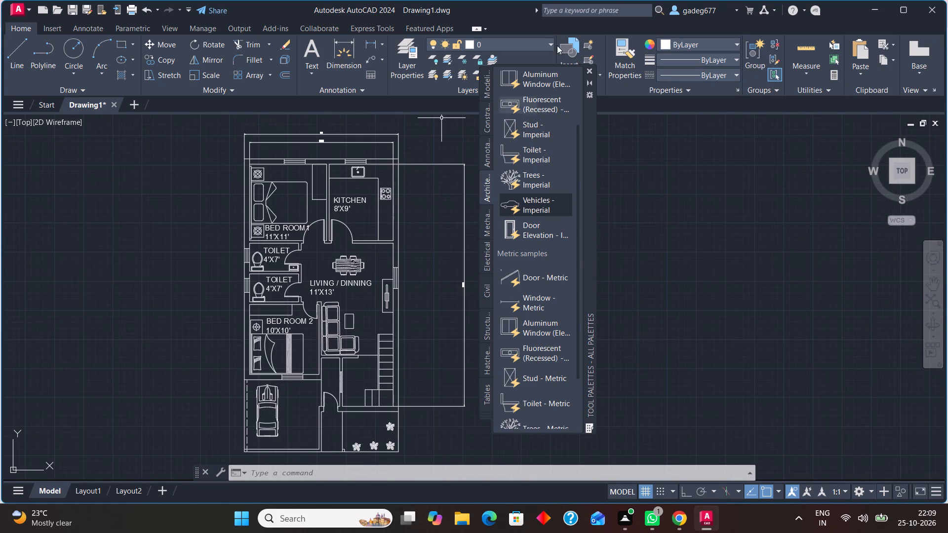
left_click(588, 72)
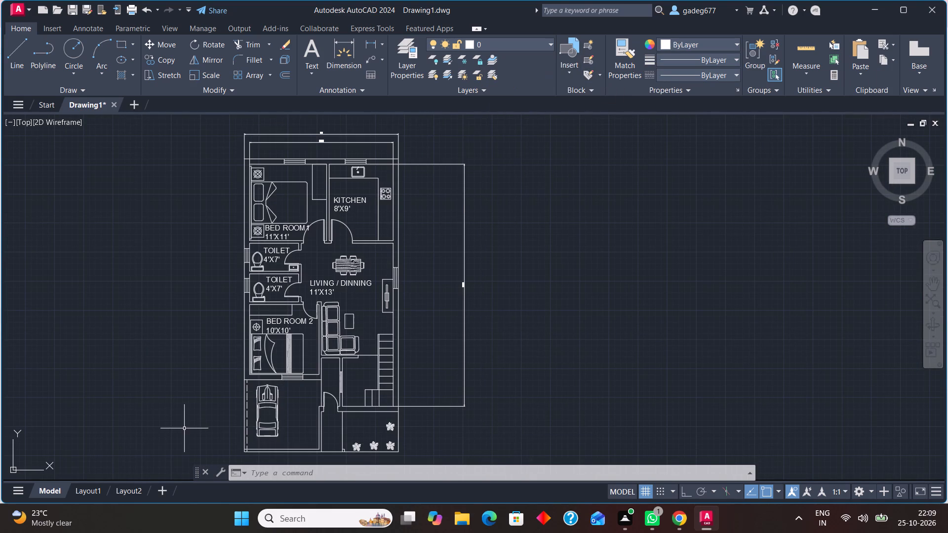
Add a linear dimension along the car parking's outer side wall, from its back corner to the front wall's inner line, placed outside the wall.
scroll(184, 433, "up", 1)
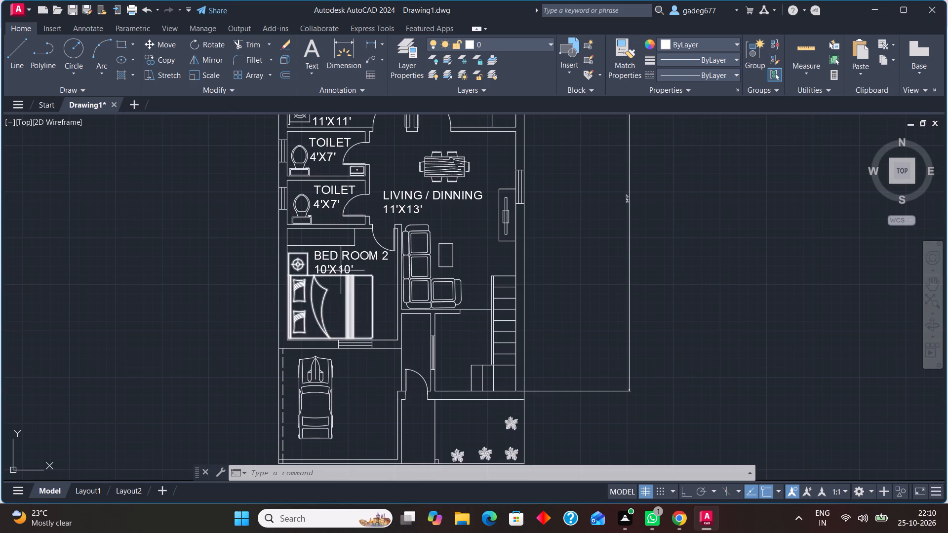
scroll(346, 261, "down", 1)
scroll(329, 307, "up", 1)
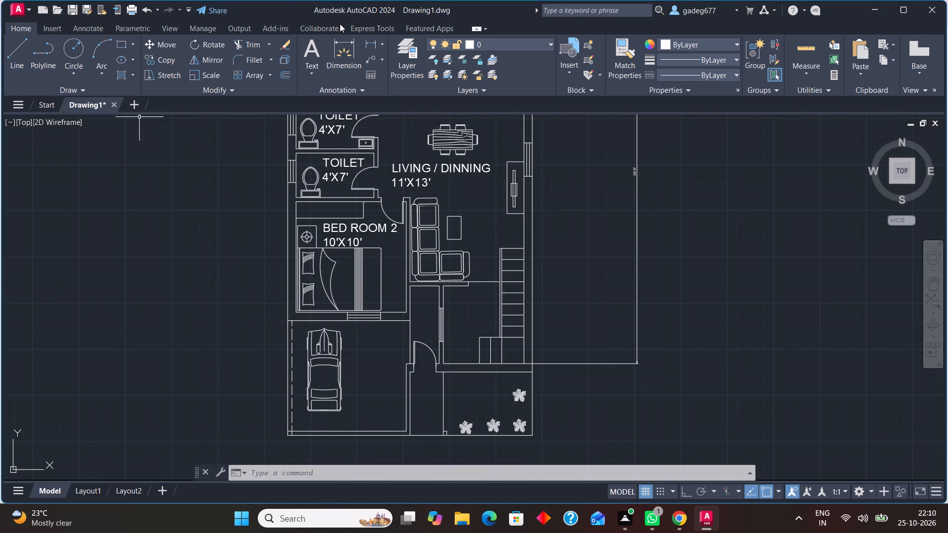
left_click(364, 43)
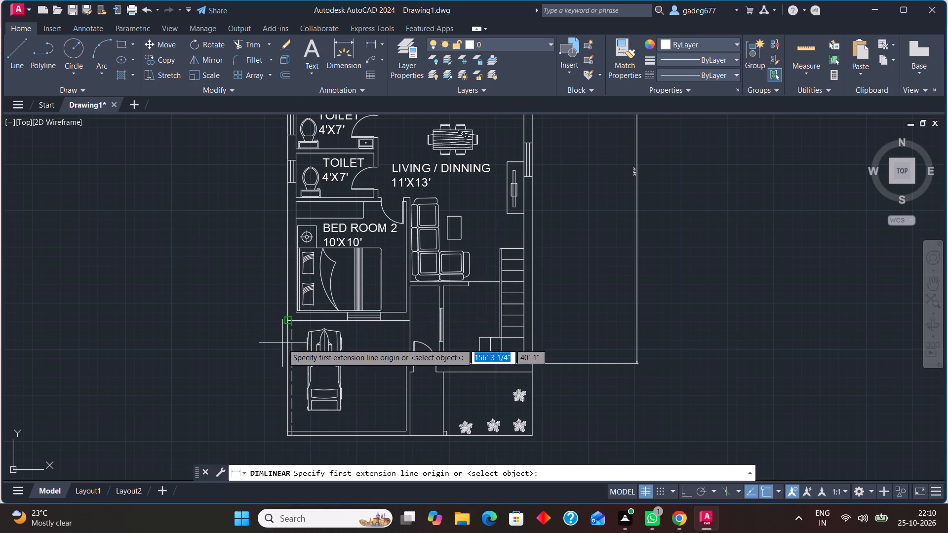
scroll(288, 323, "up", 1)
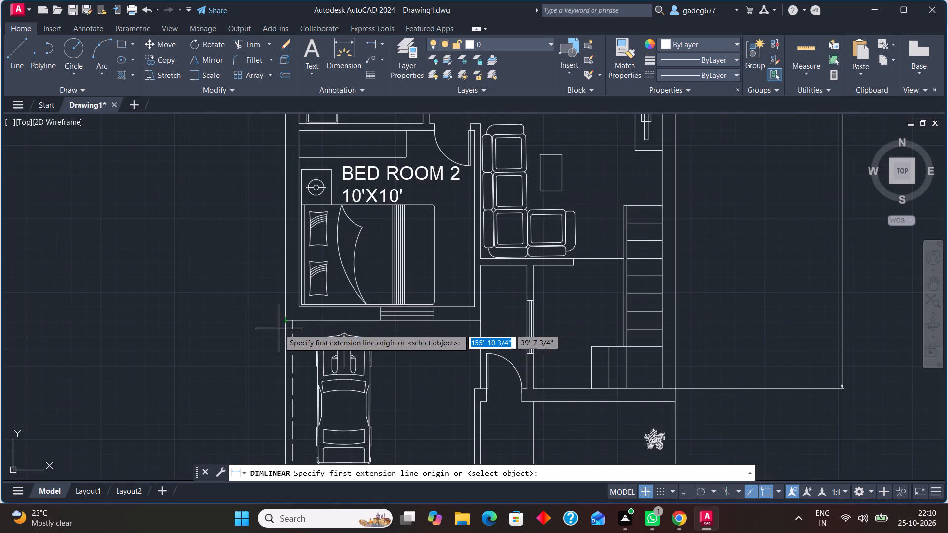
left_click(286, 320)
scroll(223, 369, "down", 4)
scroll(228, 379, "up", 4)
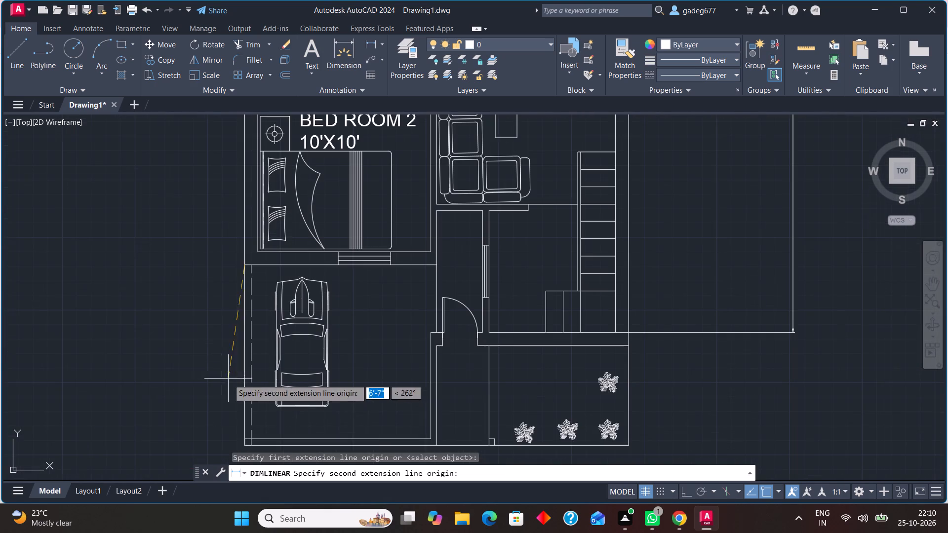
scroll(242, 438, "up", 3)
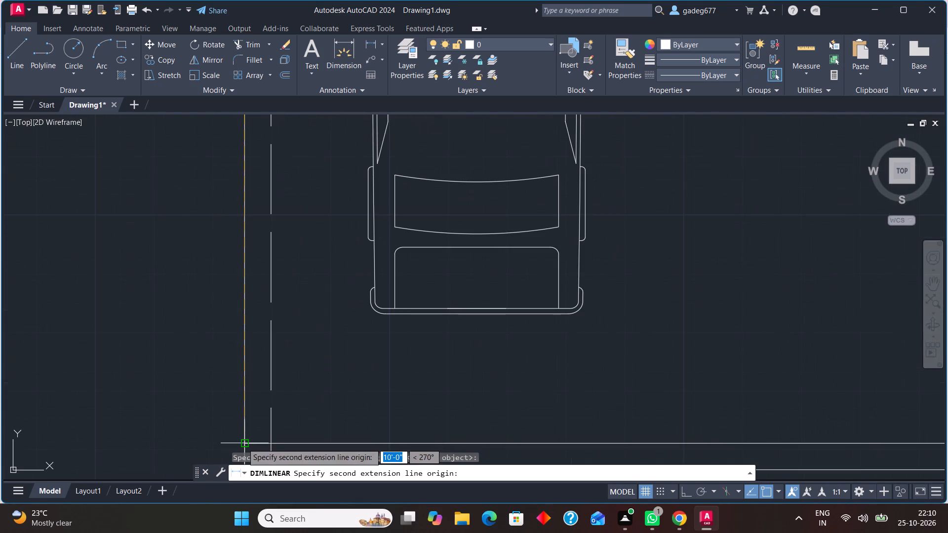
scroll(257, 352, "down", 2)
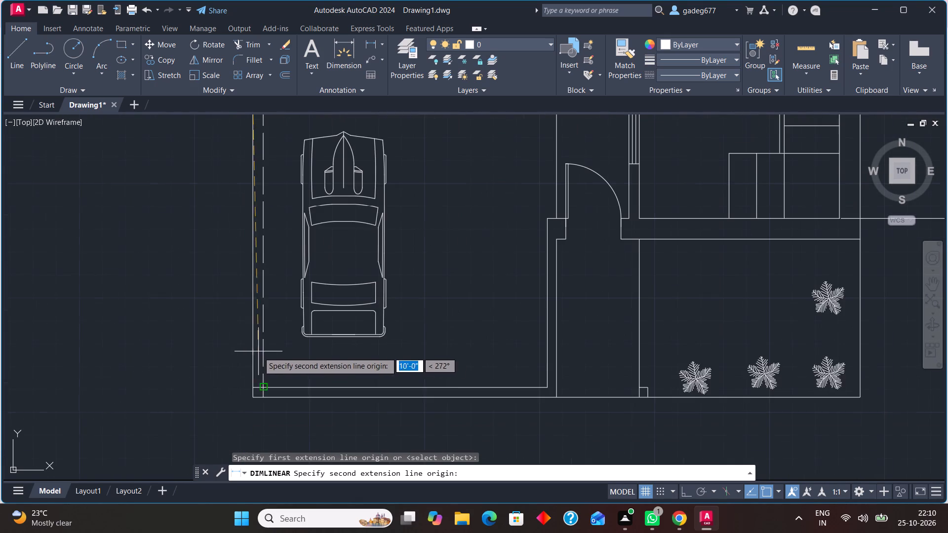
scroll(256, 398, "up", 3)
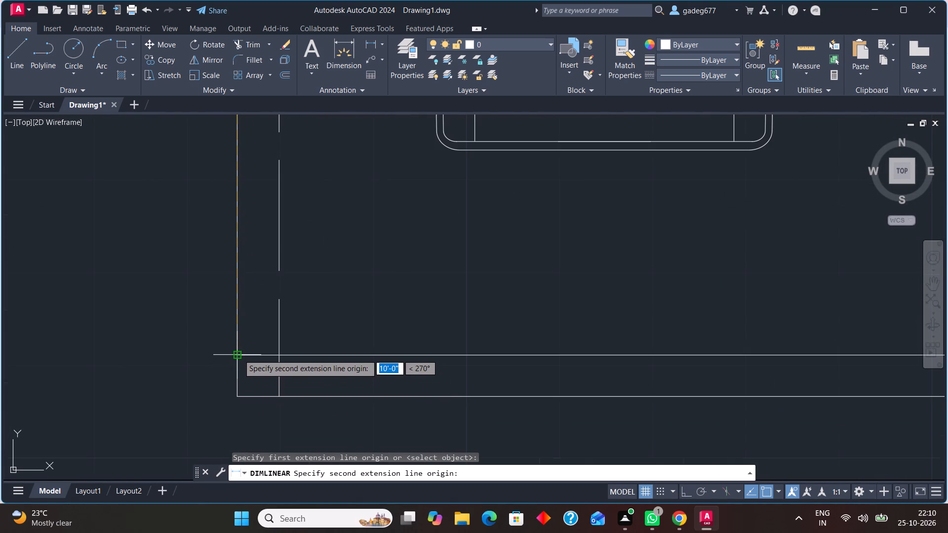
left_click(239, 354)
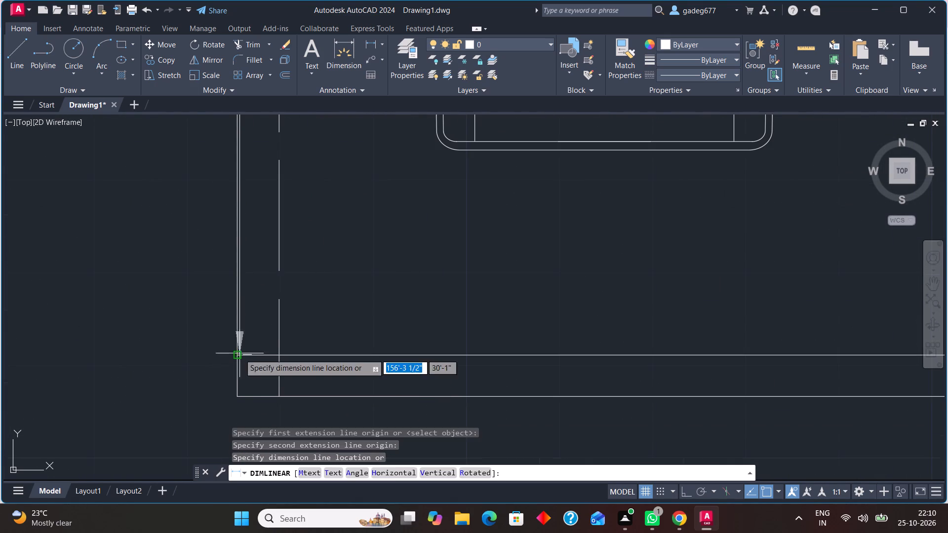
left_click(152, 352)
scroll(175, 402, "down", 4)
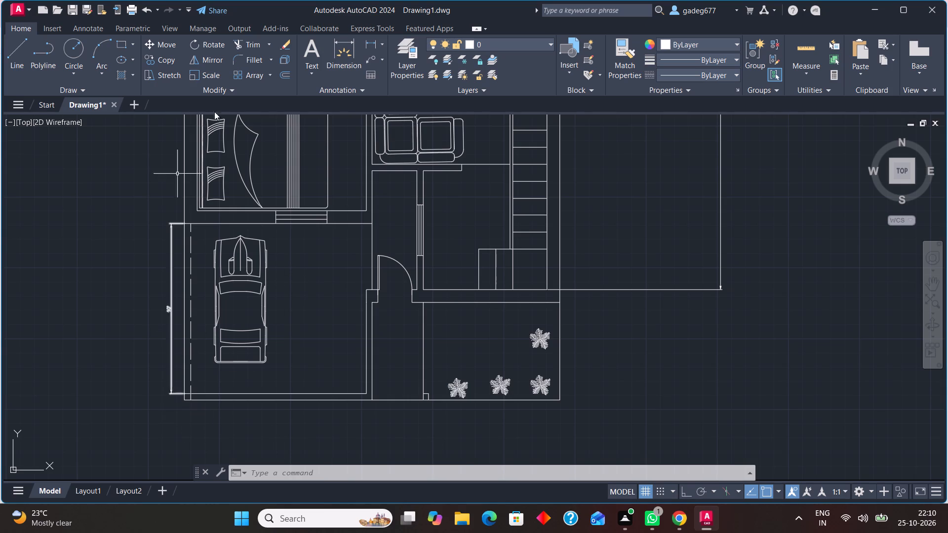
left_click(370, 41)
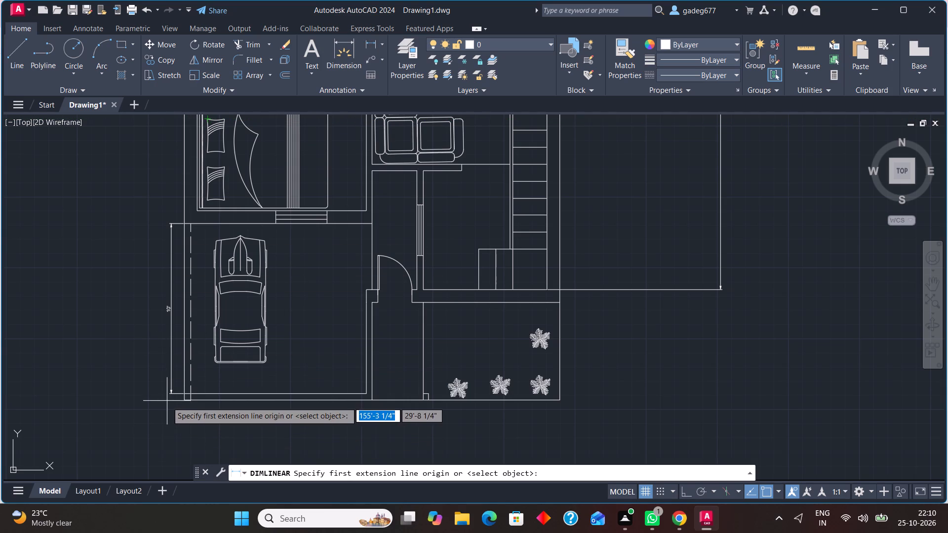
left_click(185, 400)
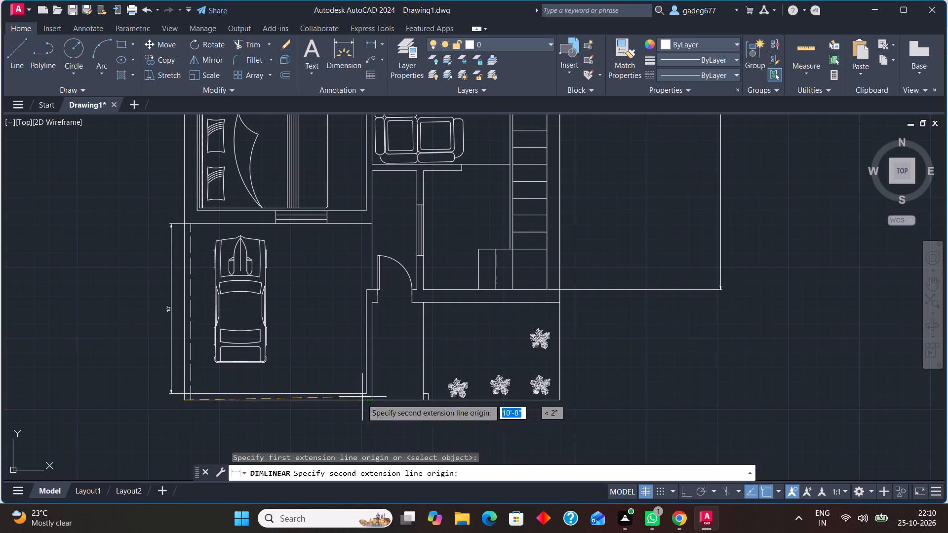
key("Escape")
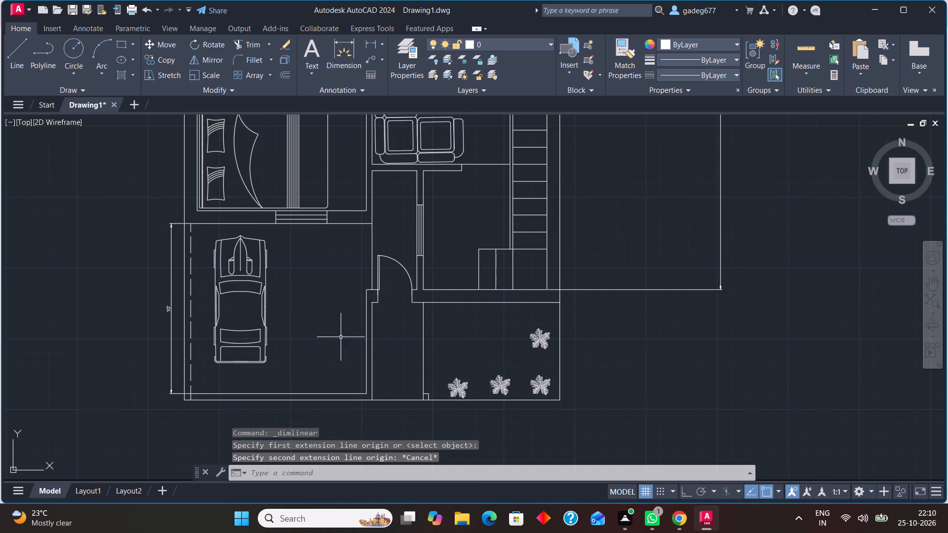
Start a hatch using the Solid pattern.
scroll(341, 337, "down", 2)
scroll(203, 290, "down", 1)
scroll(179, 183, "up", 2)
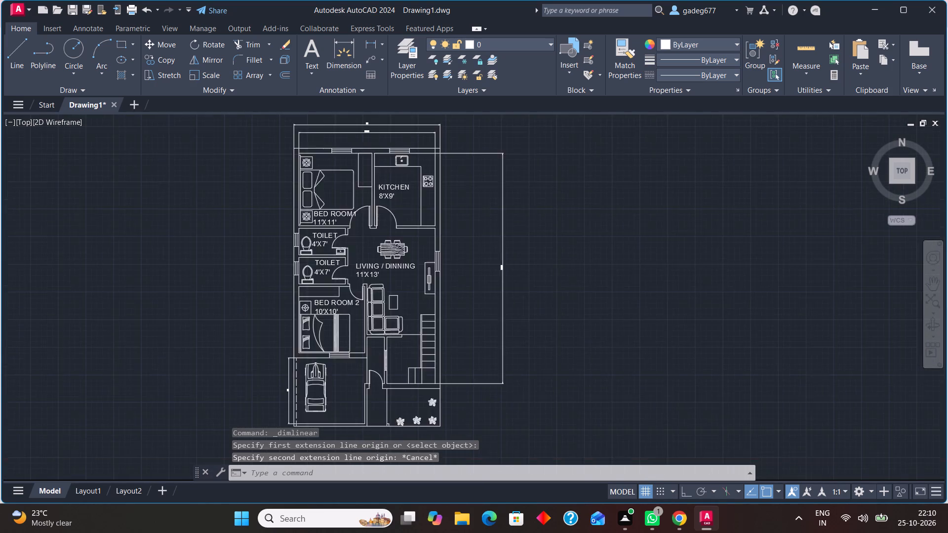
scroll(179, 183, "up", 1)
scroll(274, 193, "down", 2)
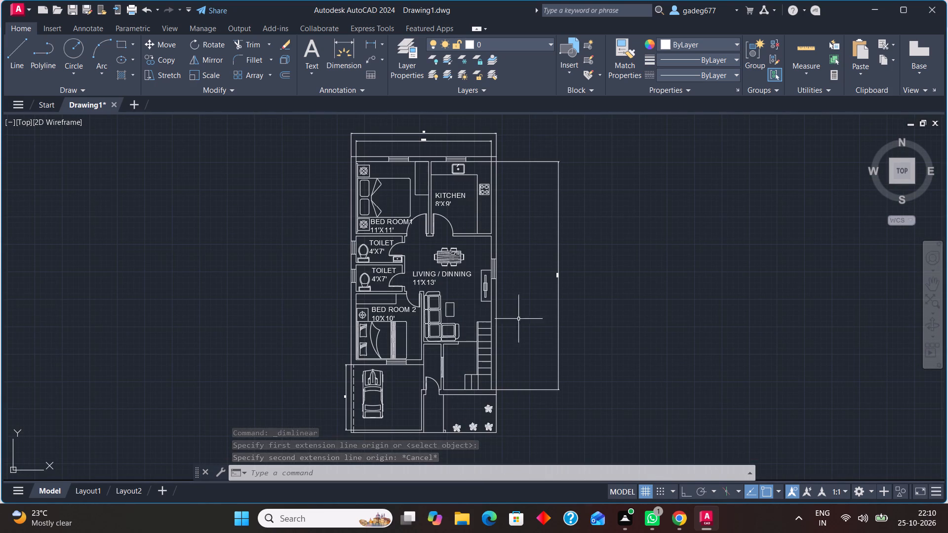
scroll(481, 135, "up", 2)
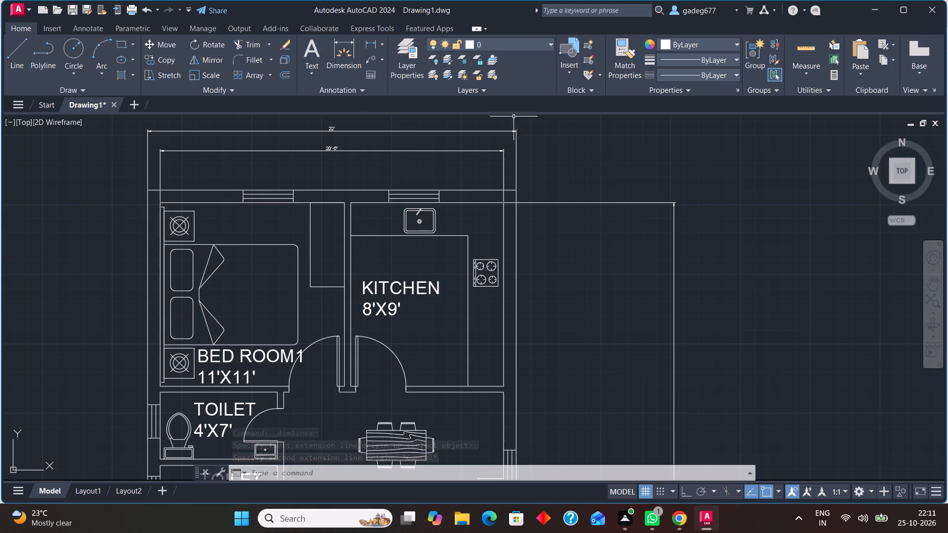
key("h")
key("a")
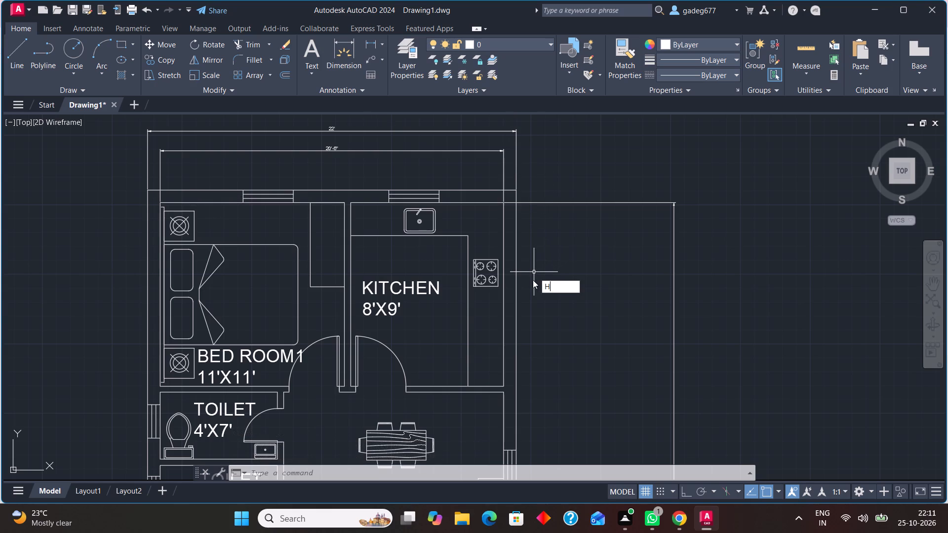
left_click(602, 302)
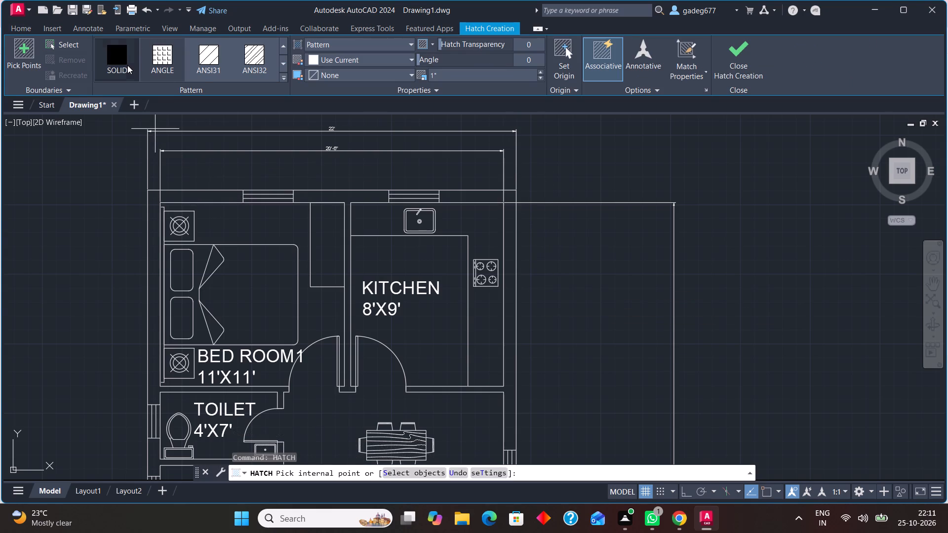
left_click(127, 65)
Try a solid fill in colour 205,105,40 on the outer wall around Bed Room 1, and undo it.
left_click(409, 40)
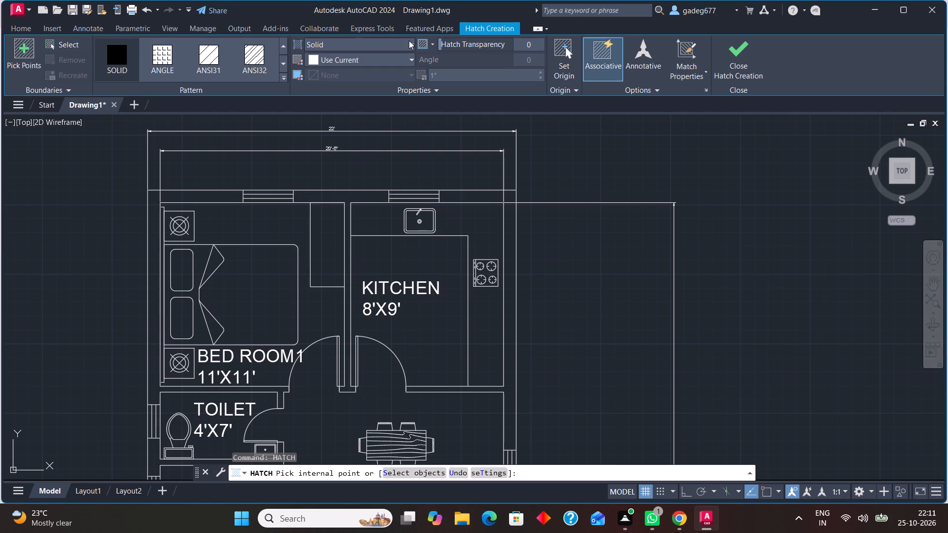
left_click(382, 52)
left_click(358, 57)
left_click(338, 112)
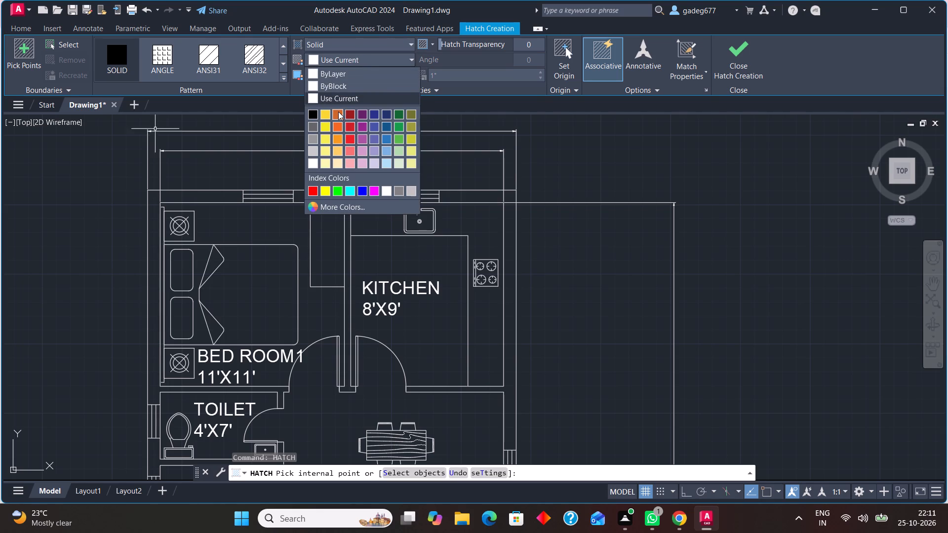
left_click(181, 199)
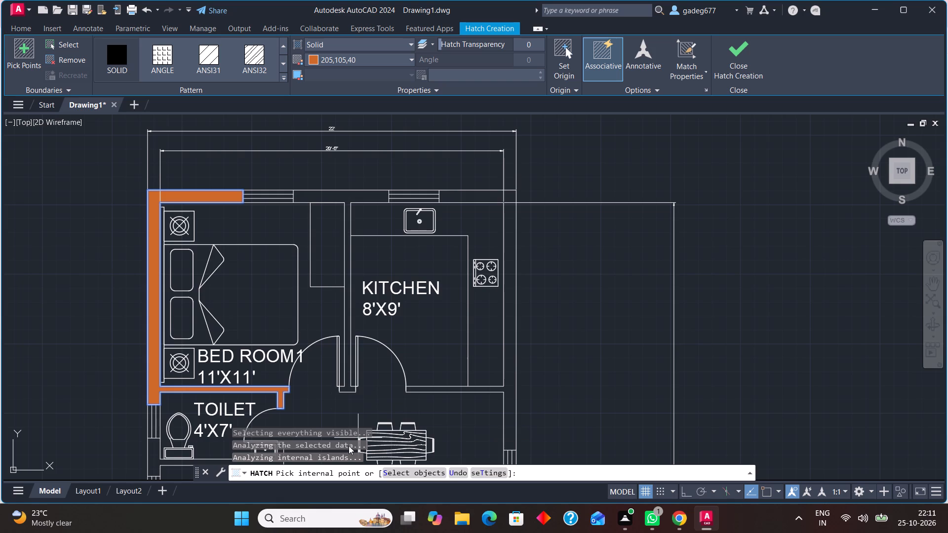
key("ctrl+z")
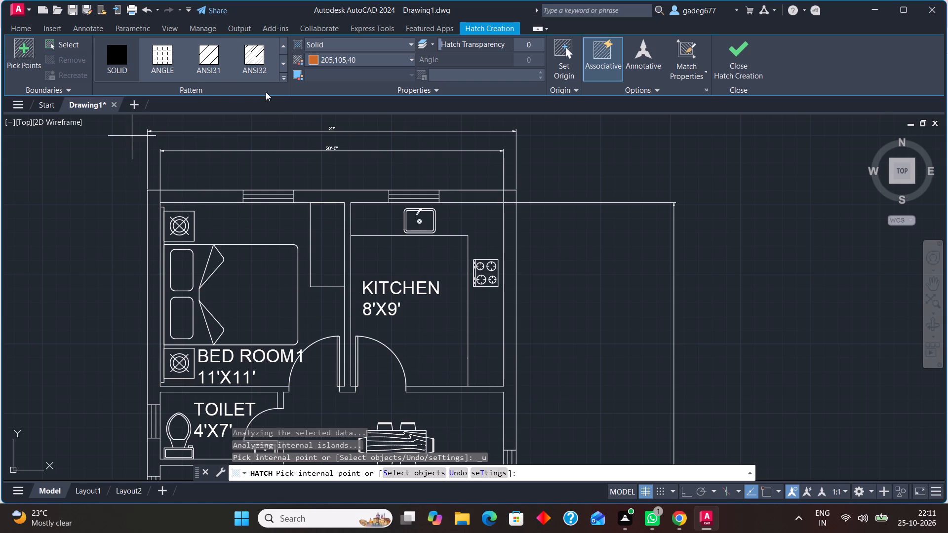
Set the hatch colour to 147,149,152 and fill the walls around Bed Room 1 and the kitchen, leaving the windows open.
left_click(405, 56)
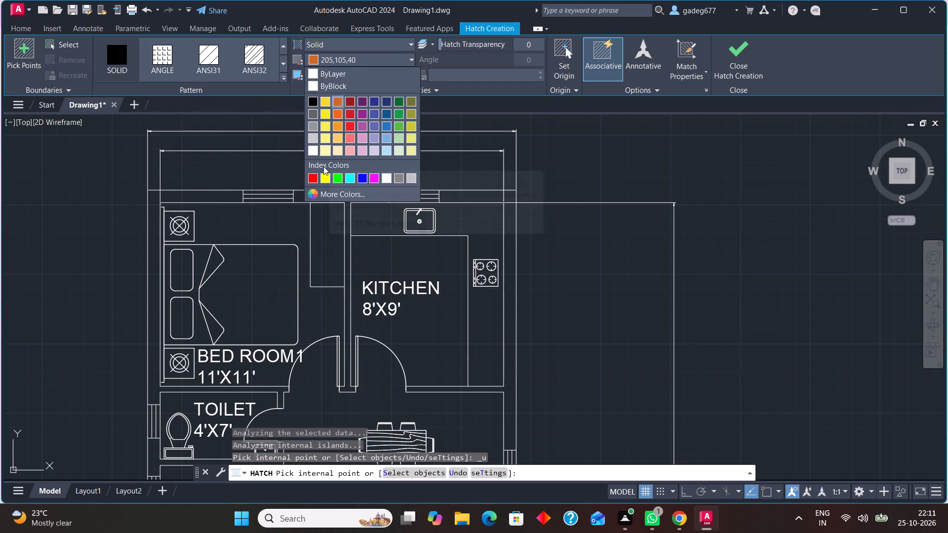
left_click(314, 129)
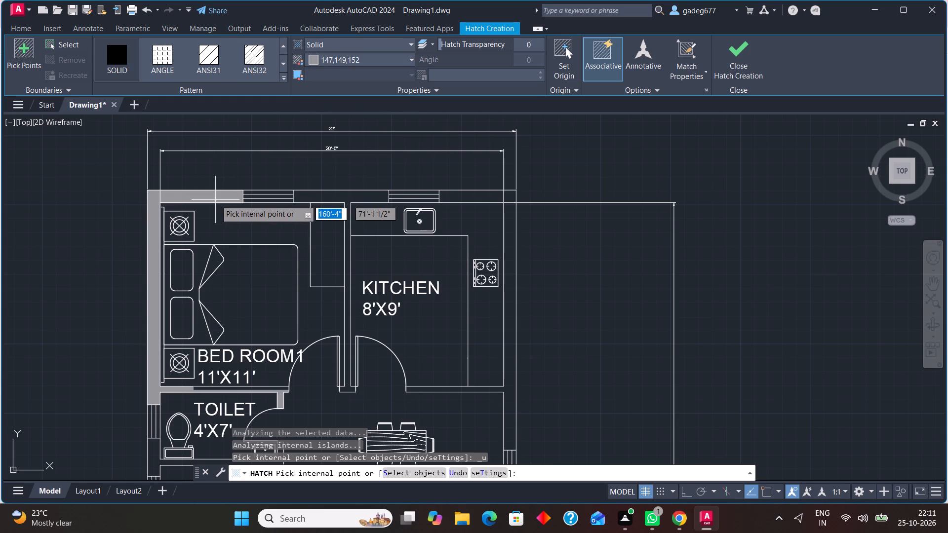
left_click(215, 200)
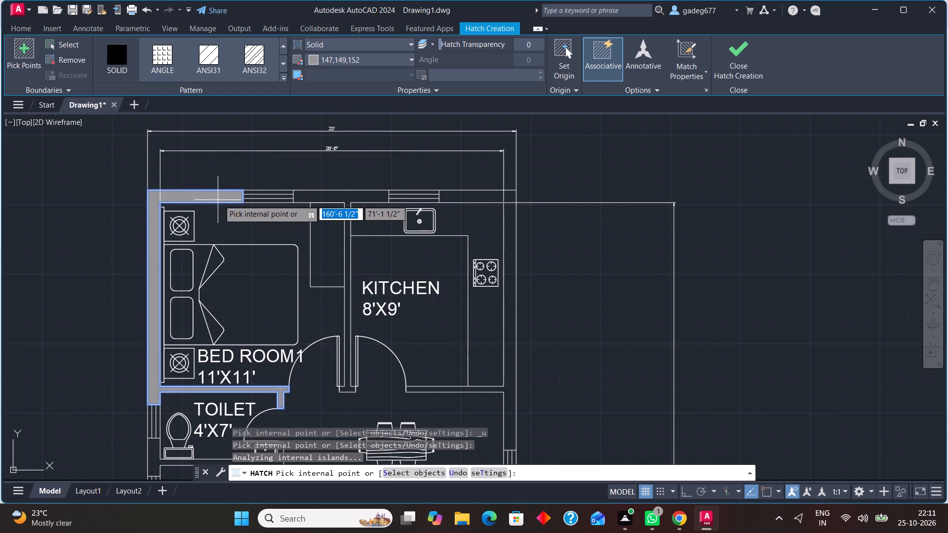
left_click(349, 195)
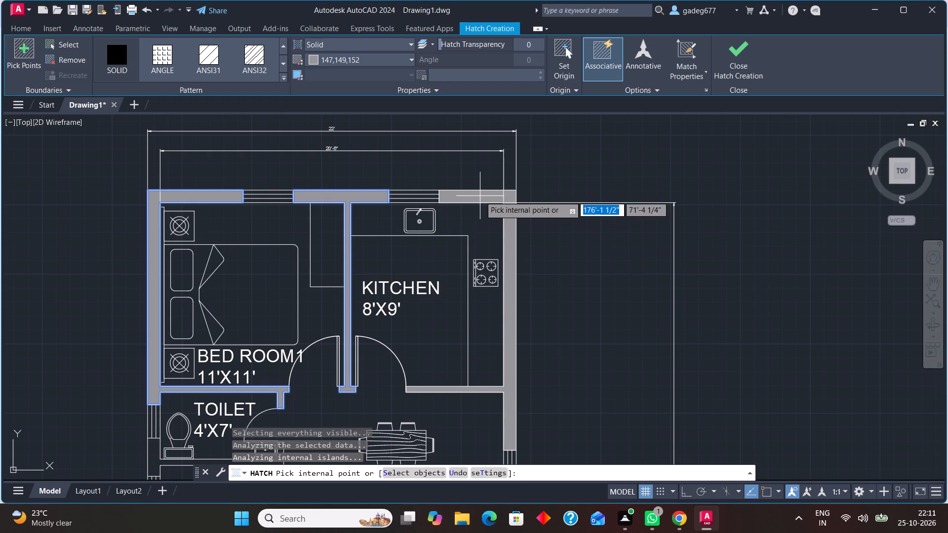
left_click(480, 196)
Fill the wall between the two toilets and all the walls around Bed Room 2 with the same solid grey hatch.
scroll(495, 193, "down", 2)
scroll(331, 324, "up", 2)
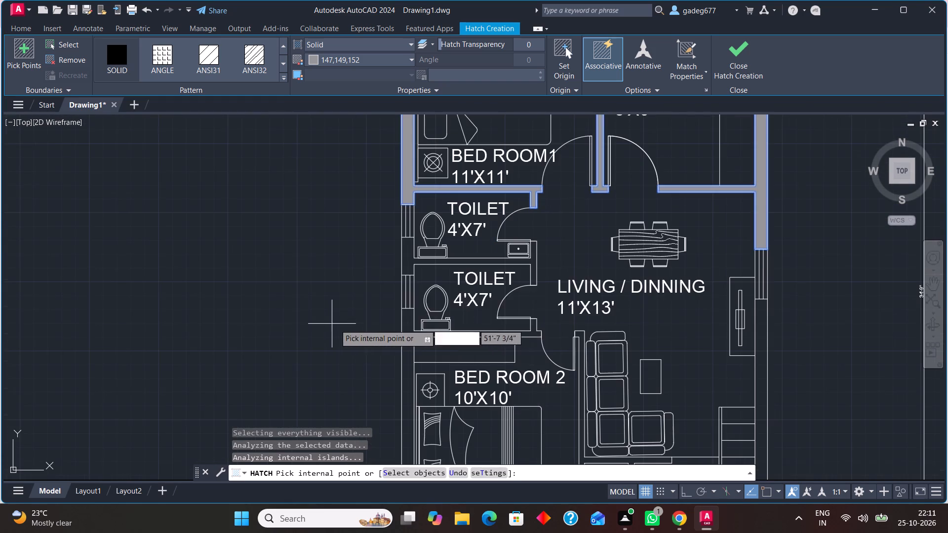
left_click(407, 256)
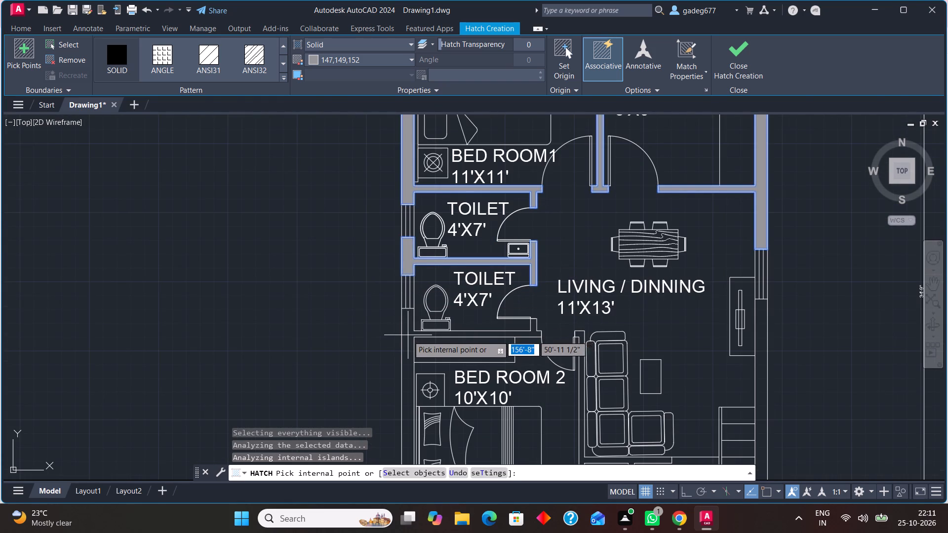
scroll(407, 314, "down", 3)
scroll(411, 334, "up", 7)
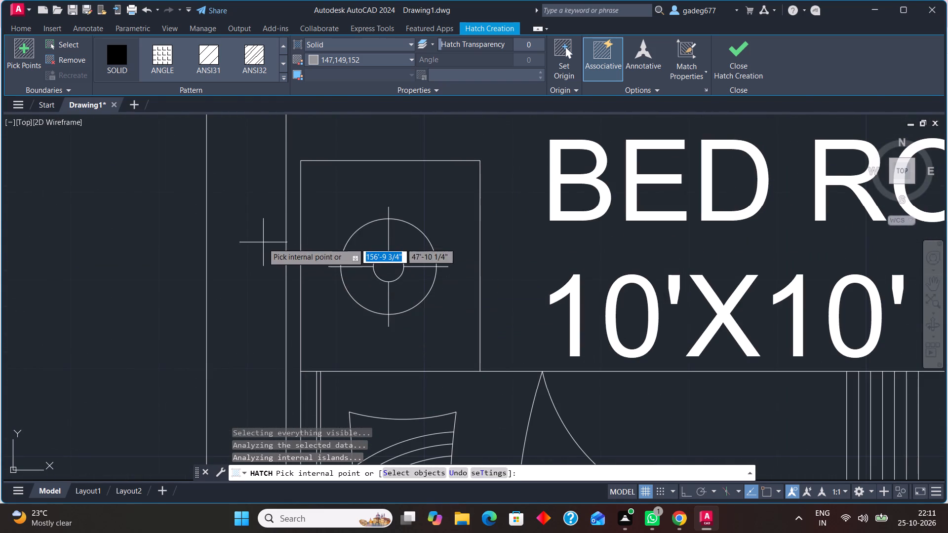
scroll(252, 228, "down", 2)
left_click(256, 202)
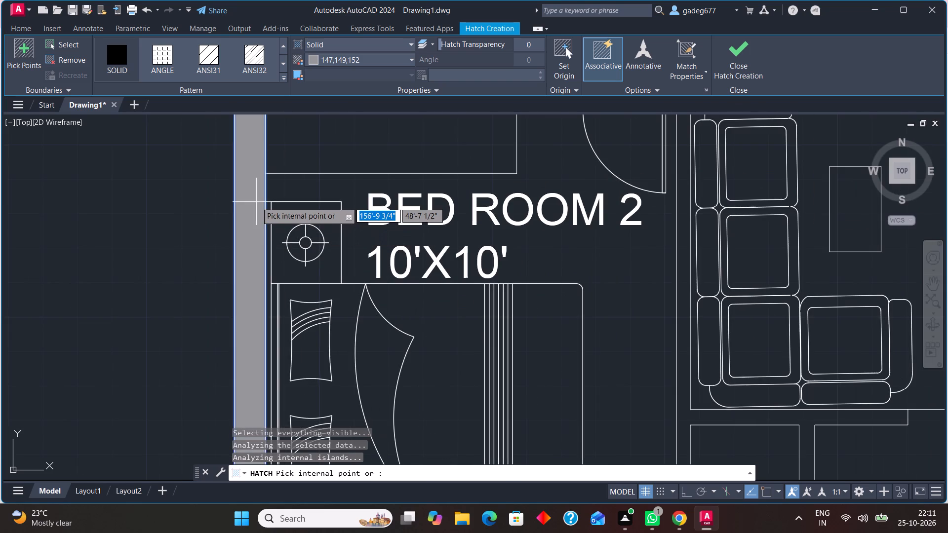
scroll(251, 204, "down", 3)
scroll(344, 292, "up", 2)
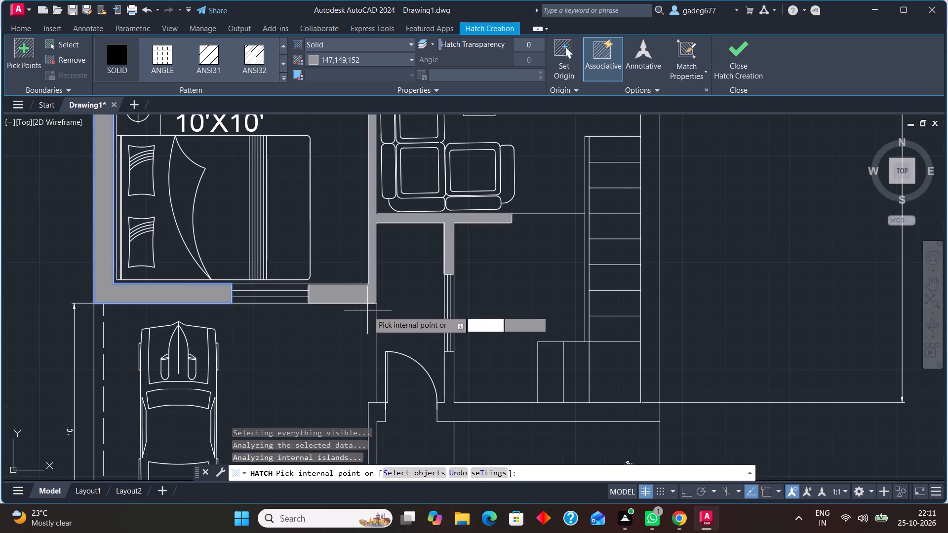
left_click(361, 299)
Fill the outer wall beside the living area and staircase, including its front return, with the same hatch, and finish hatching.
scroll(496, 279, "down", 1)
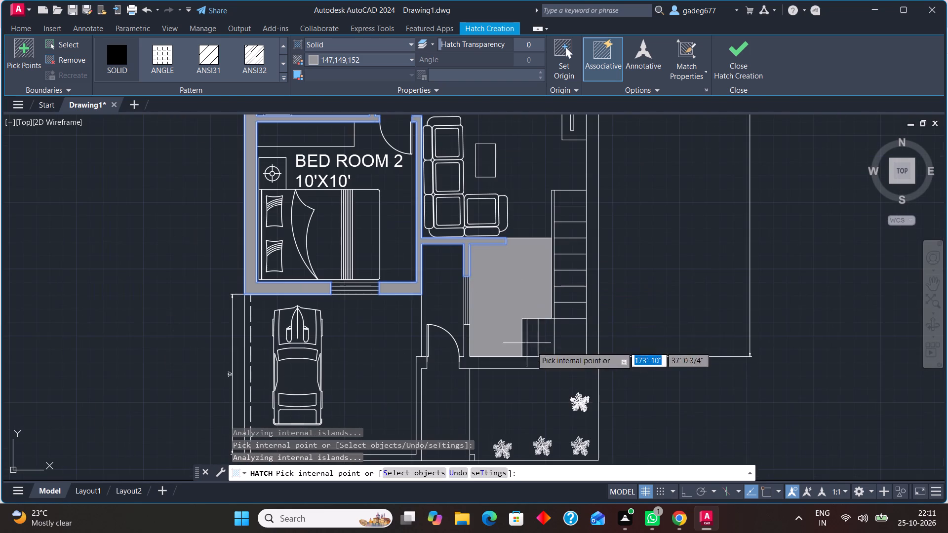
scroll(624, 287, "down", 2)
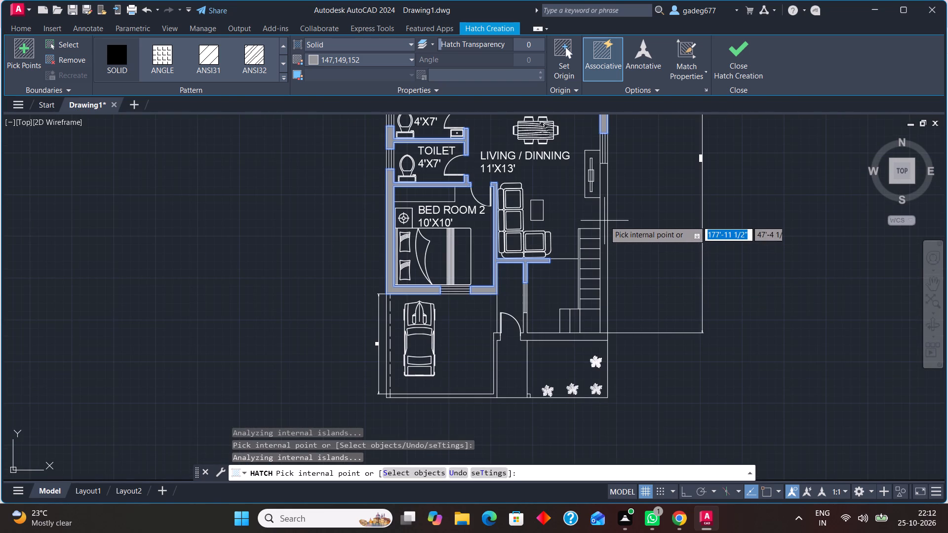
left_click(605, 204)
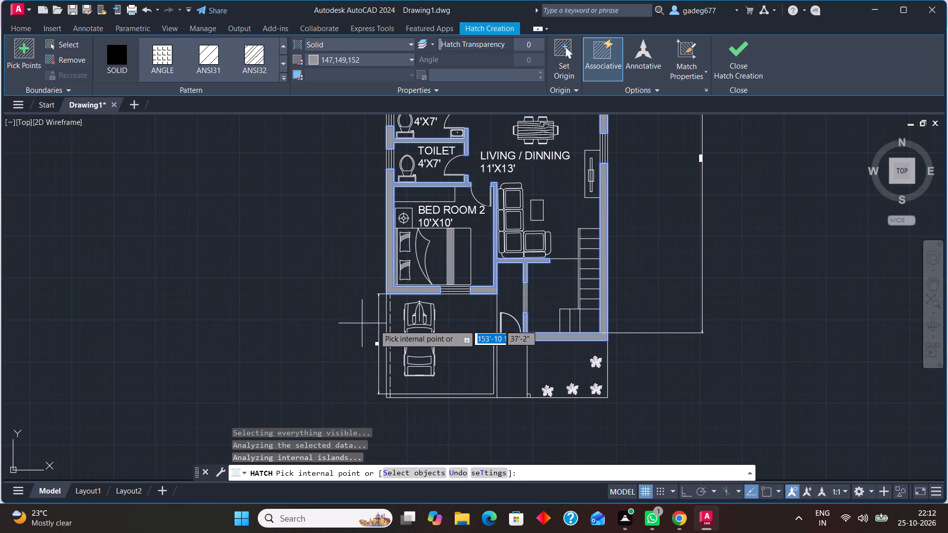
scroll(505, 375, "up", 1)
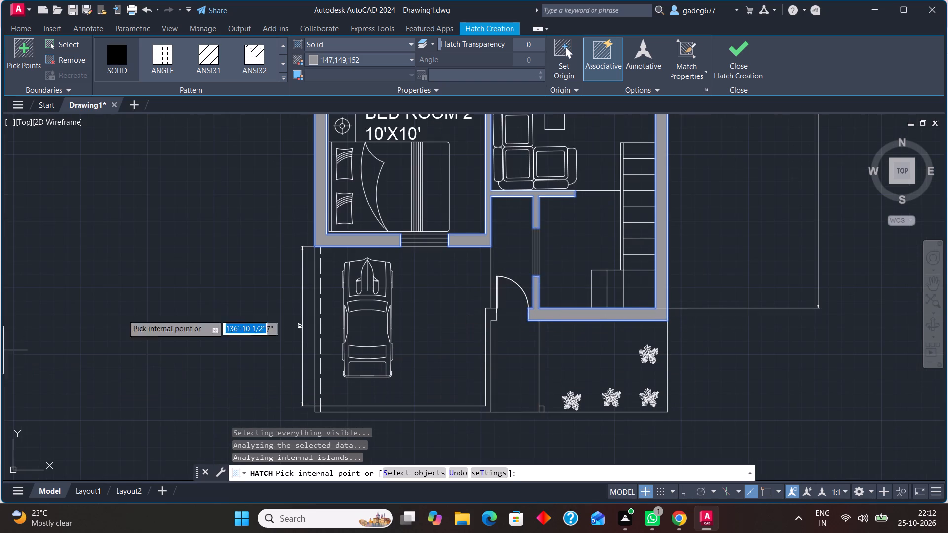
scroll(466, 455, "down", 2)
scroll(441, 332, "up", 1)
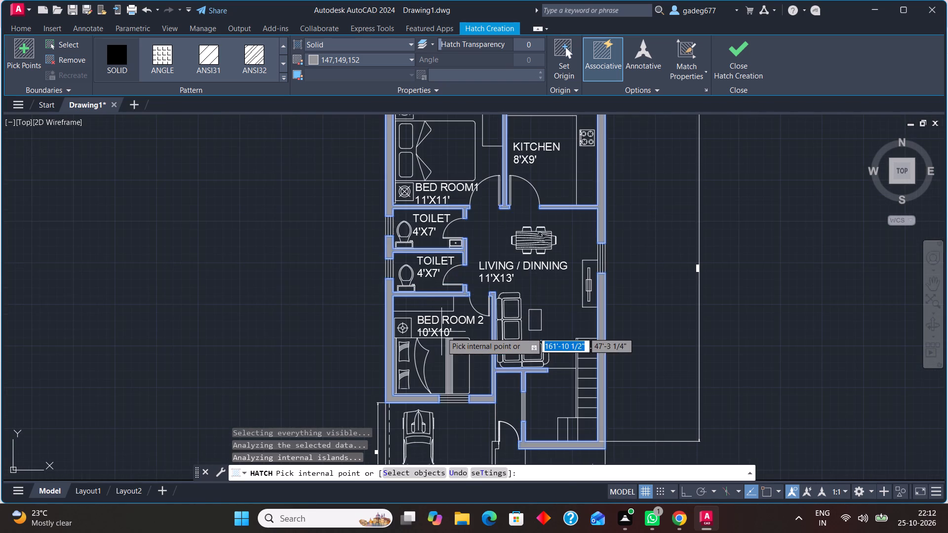
scroll(445, 332, "up", 1)
scroll(446, 332, "down", 3)
scroll(447, 272, "up", 1)
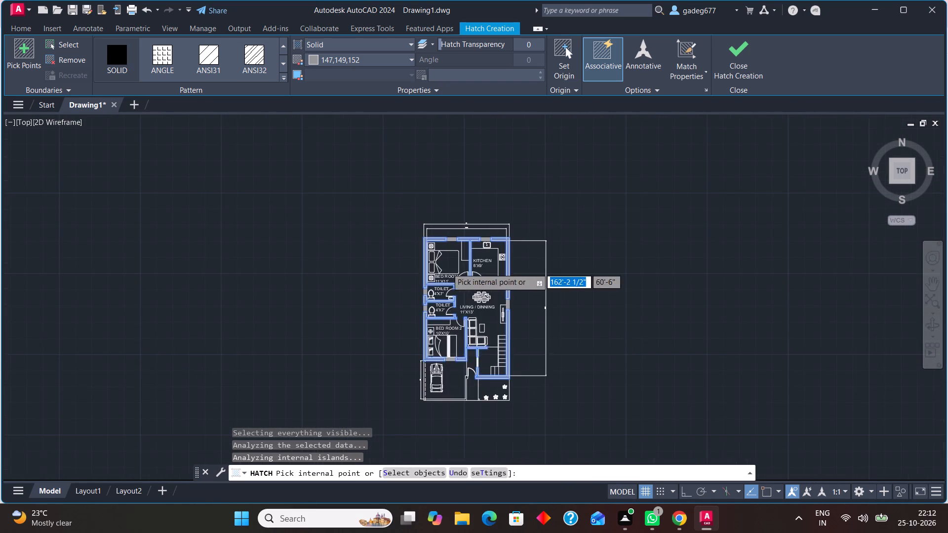
scroll(447, 264, "up", 1)
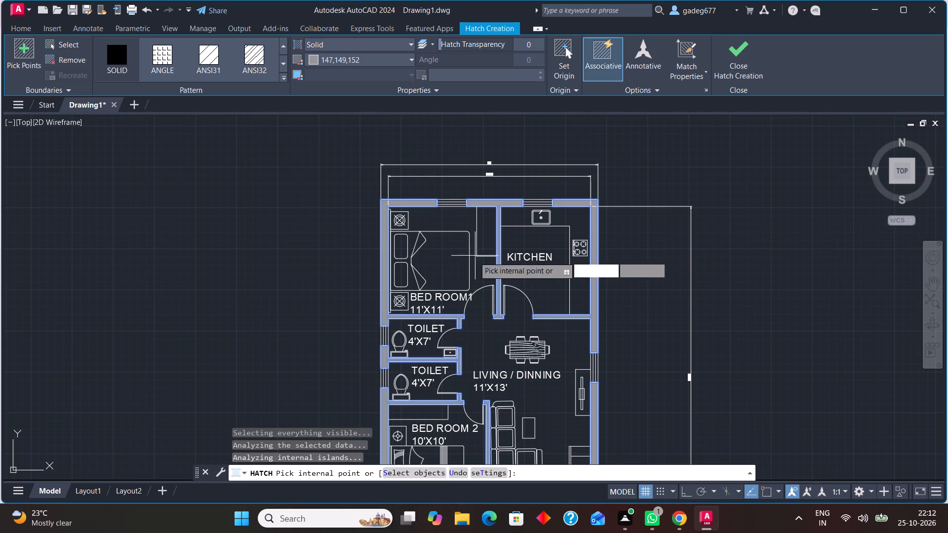
left_click(746, 61)
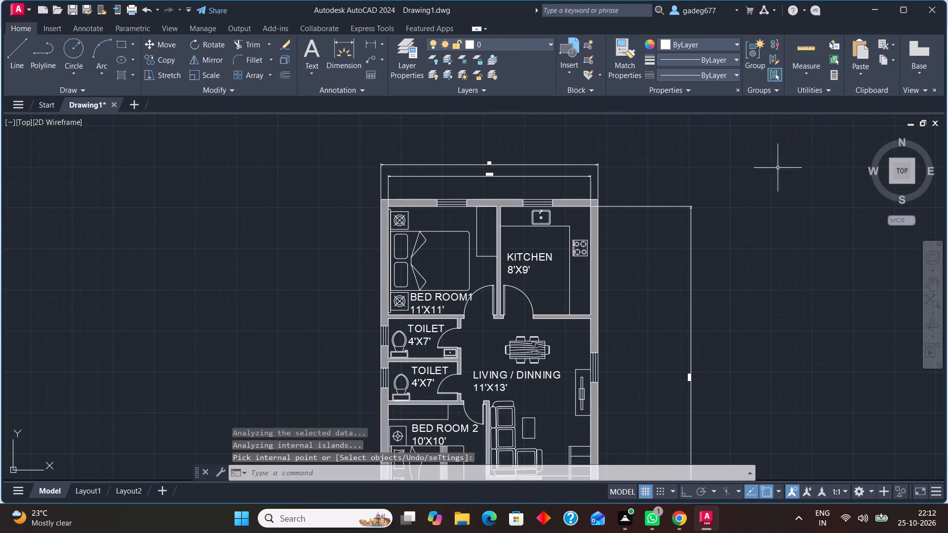
Add a linear dimension along the outer side wall from Bed Room 1's back corner to Bed Room 2's front corner, in line with the parking dimension.
scroll(671, 225, "down", 2)
scroll(649, 326, "up", 2)
scroll(449, 438, "up", 1)
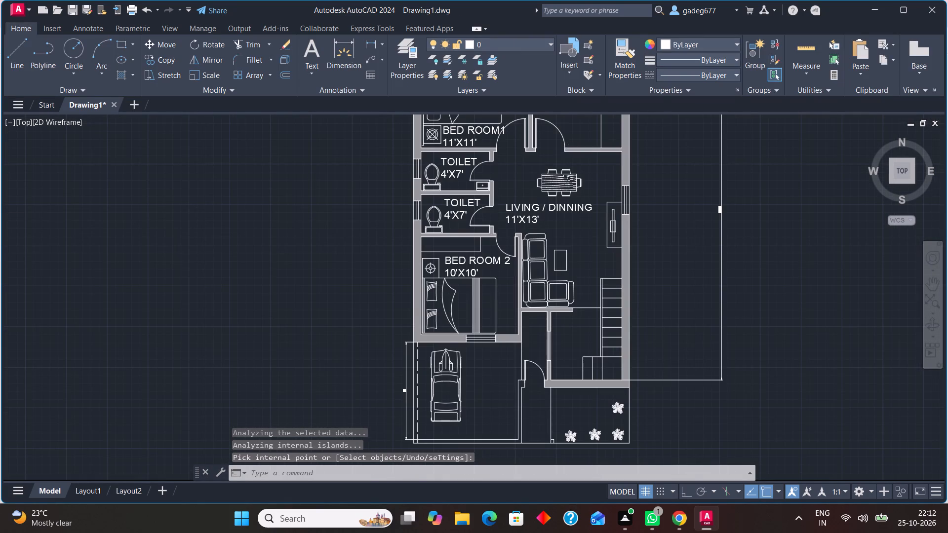
scroll(669, 282, "down", 1)
scroll(502, 429, "down", 1)
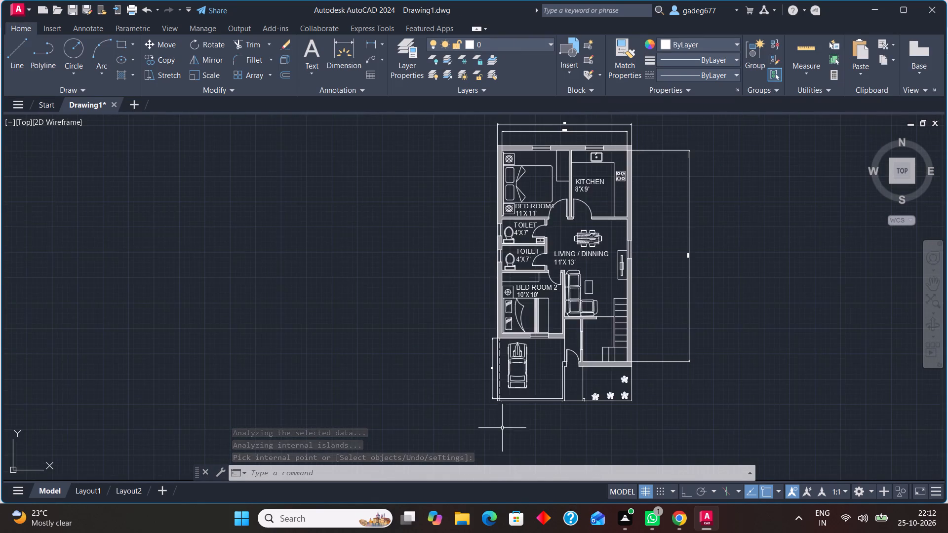
scroll(495, 225, "up", 2)
scroll(521, 256, "down", 1)
scroll(343, 0, "down", 2)
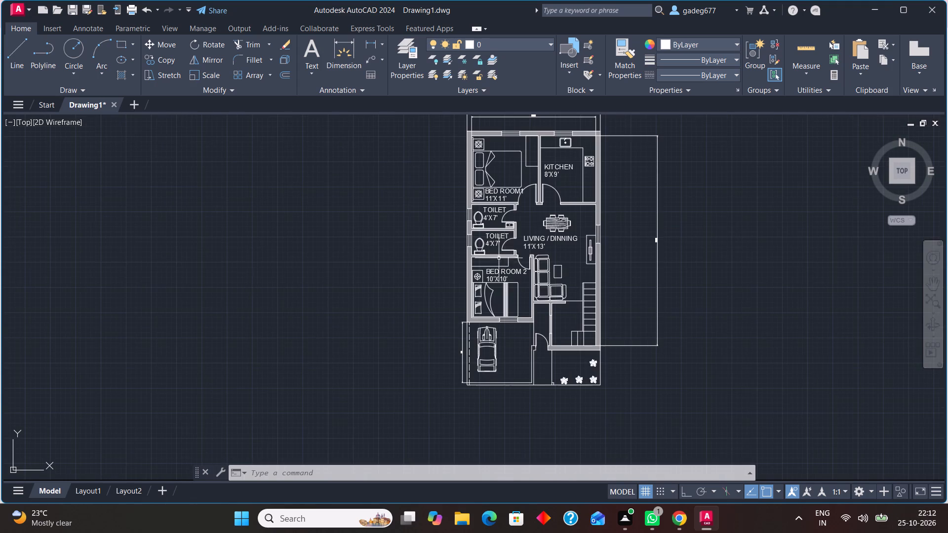
scroll(469, 172, "down", 1)
scroll(460, 144, "up", 2)
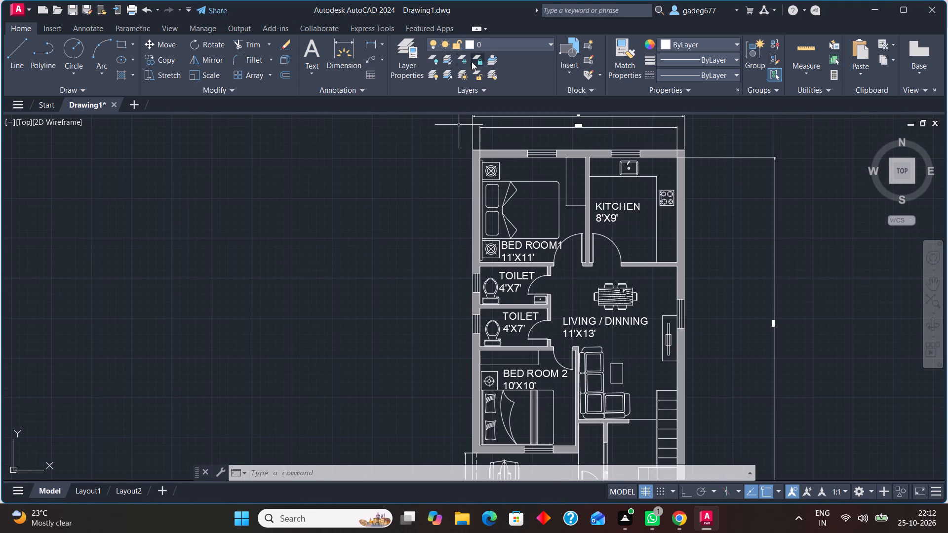
left_click(371, 44)
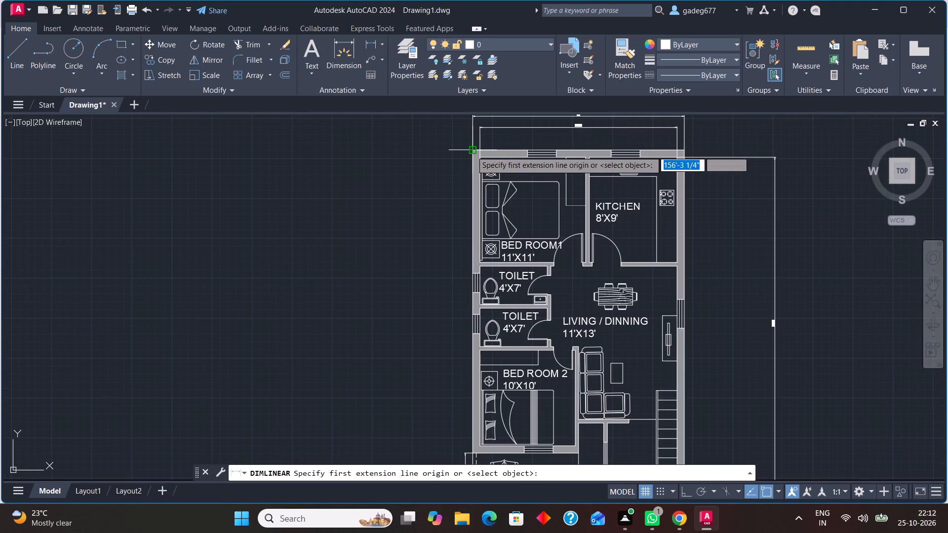
left_click(472, 151)
scroll(463, 310, "down", 2)
scroll(462, 369, "up", 4)
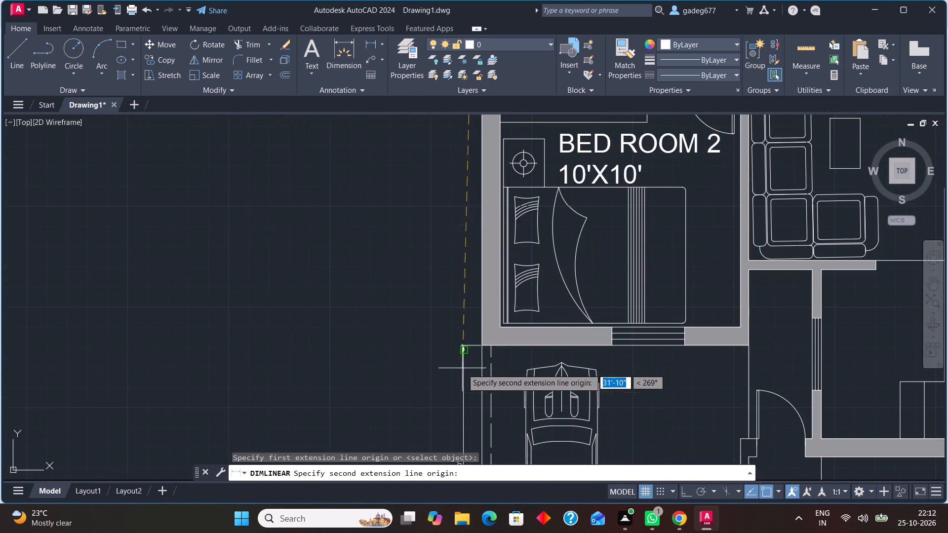
scroll(475, 368, "up", 2)
left_click(489, 314)
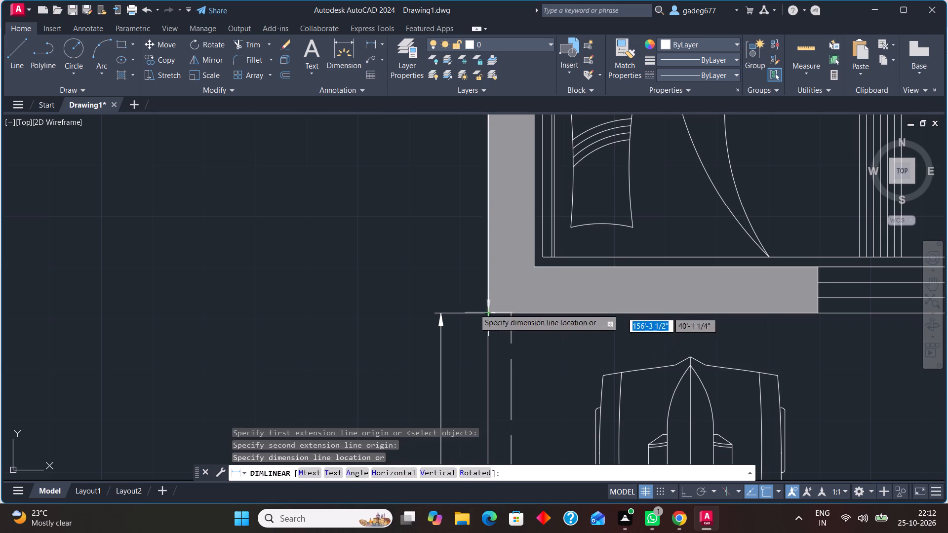
left_click(440, 296)
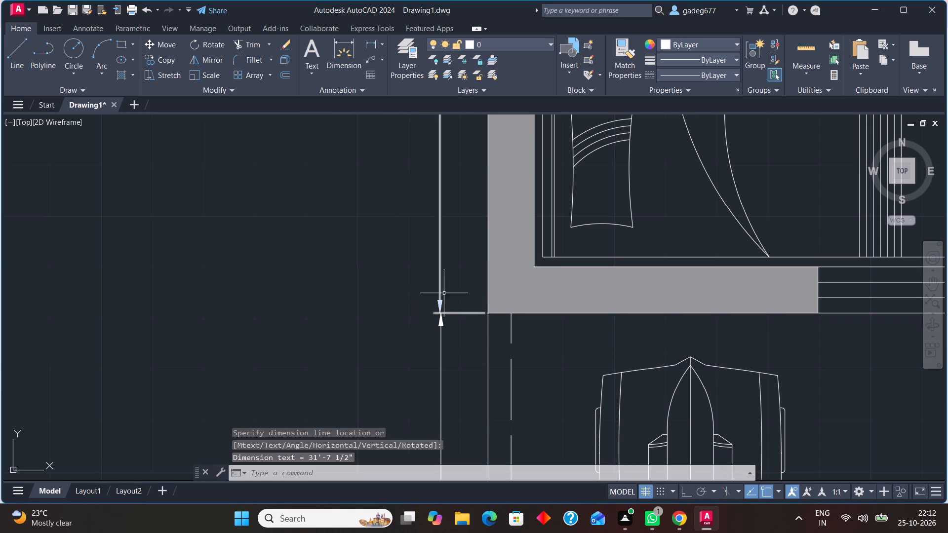
Add a linear dimension across the full width of the plot's front boundary, placed in front of the parking and garden.
scroll(349, 223, "down", 3)
scroll(508, 259, "down", 1)
scroll(486, 340, "down", 1)
scroll(477, 361, "up", 2)
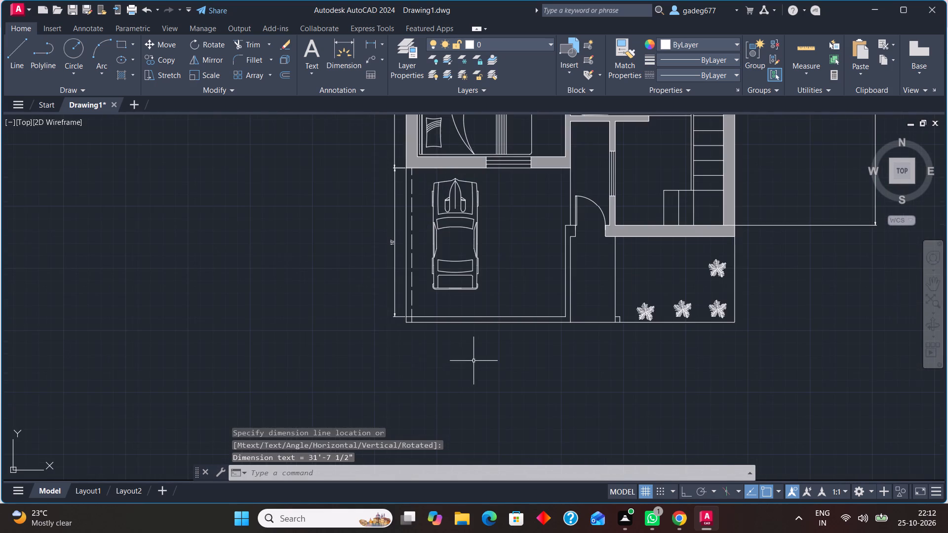
scroll(411, 341, "up", 2)
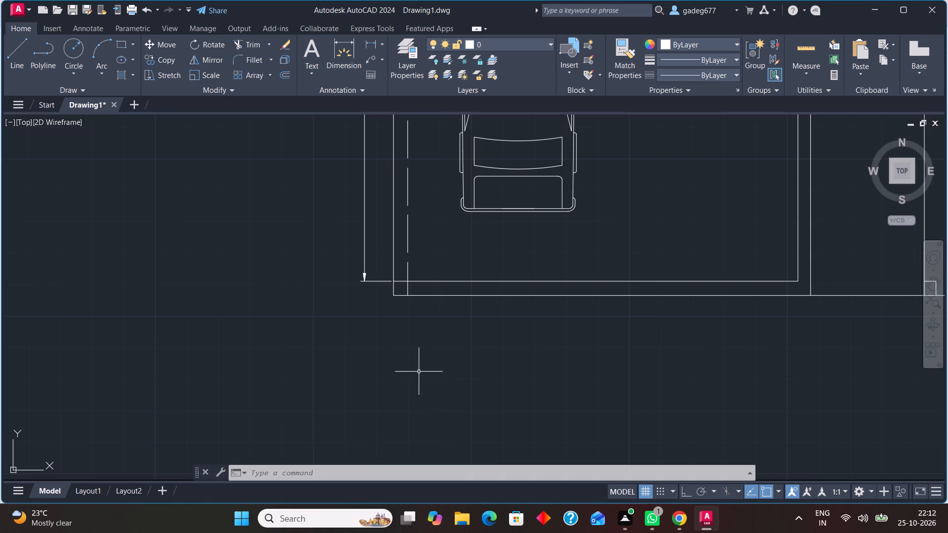
scroll(398, 369, "down", 1)
scroll(462, 367, "down", 2)
scroll(392, 380, "up", 1)
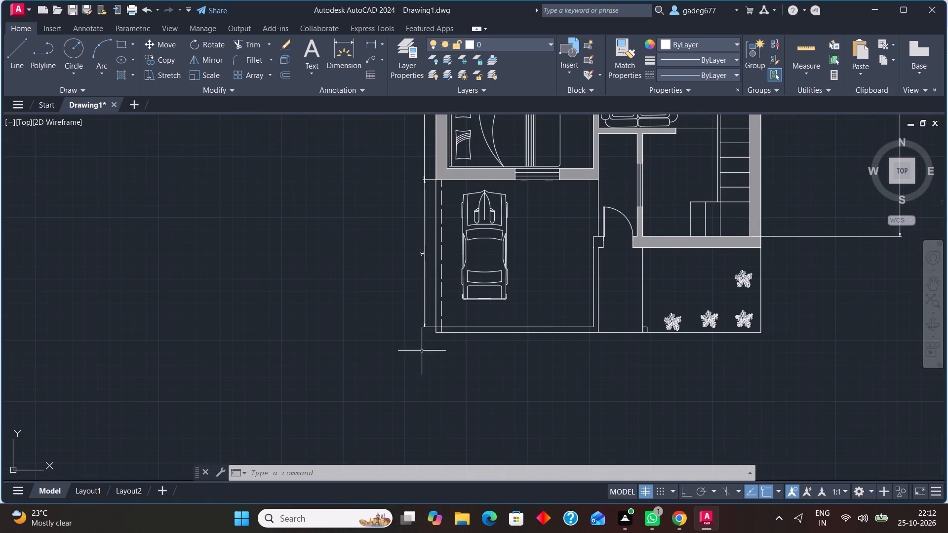
left_click(370, 41)
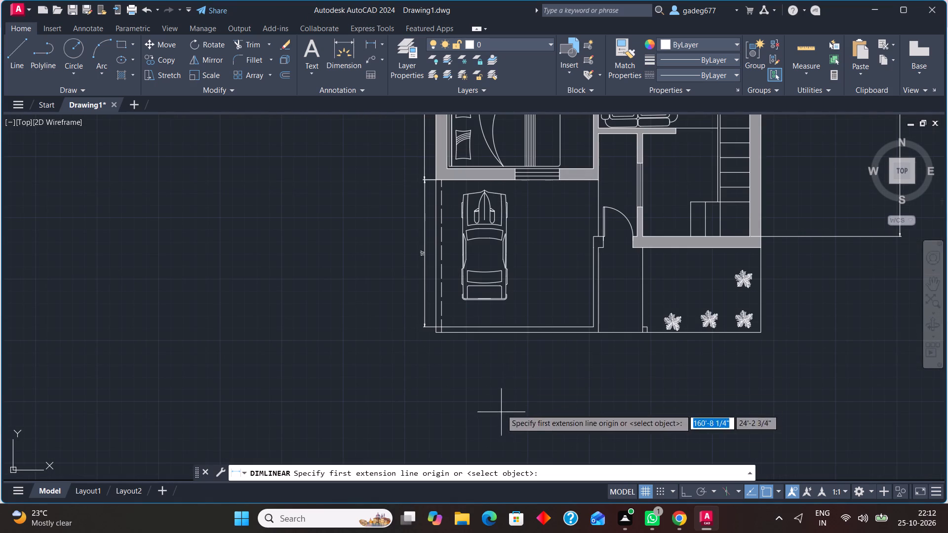
scroll(467, 358, "up", 3)
left_click(334, 261)
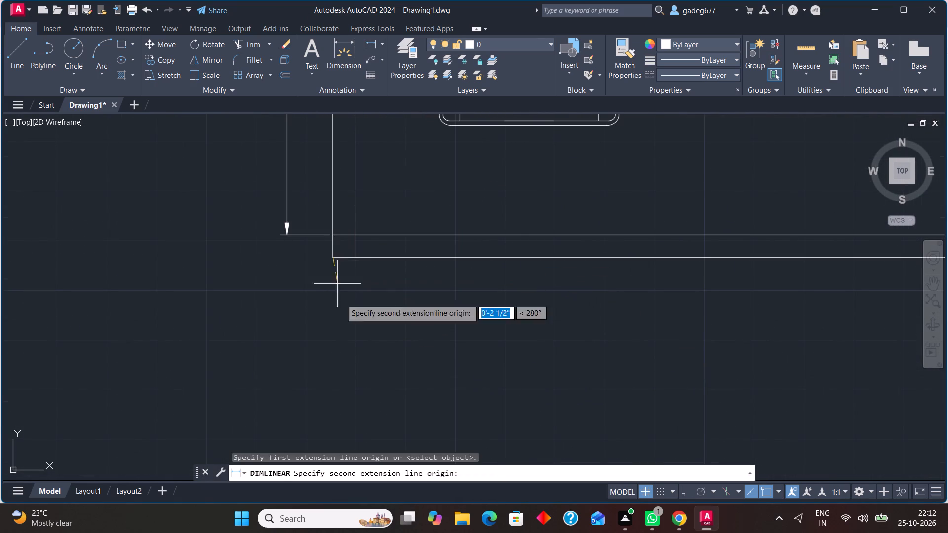
scroll(344, 396, "down", 4)
scroll(582, 398, "up", 2)
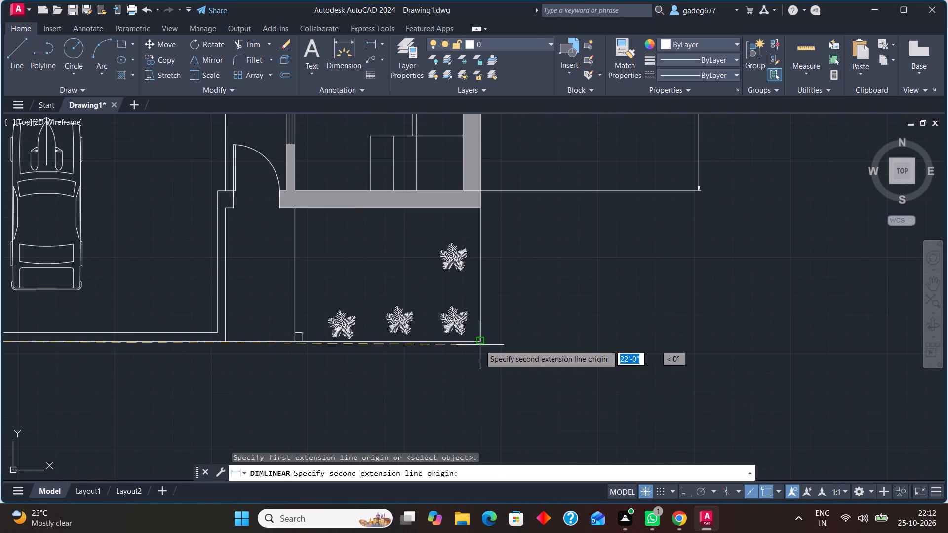
left_click(479, 343)
scroll(497, 404, "down", 2)
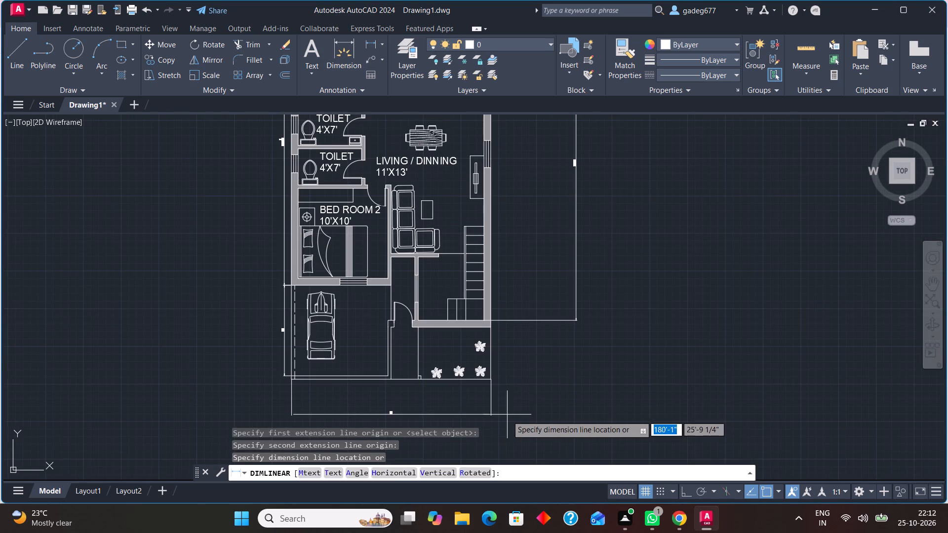
left_click(497, 412)
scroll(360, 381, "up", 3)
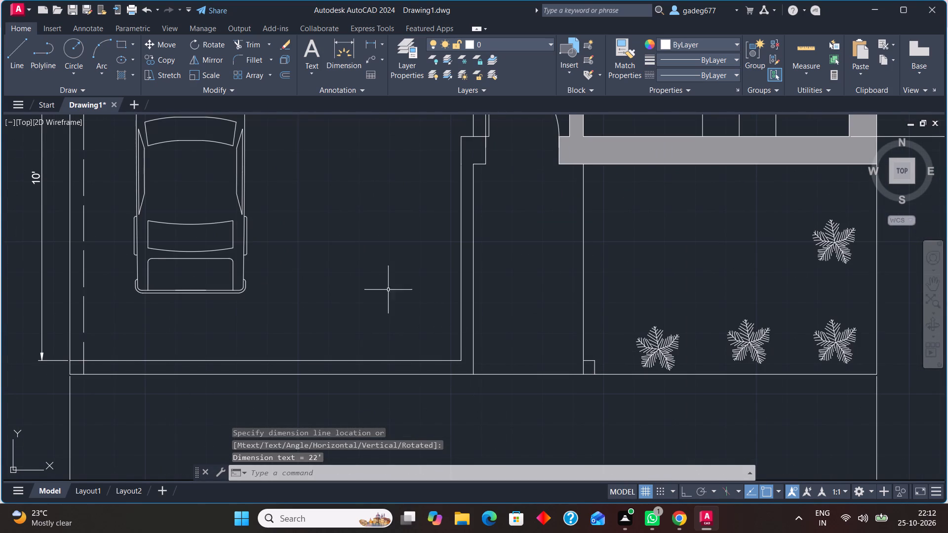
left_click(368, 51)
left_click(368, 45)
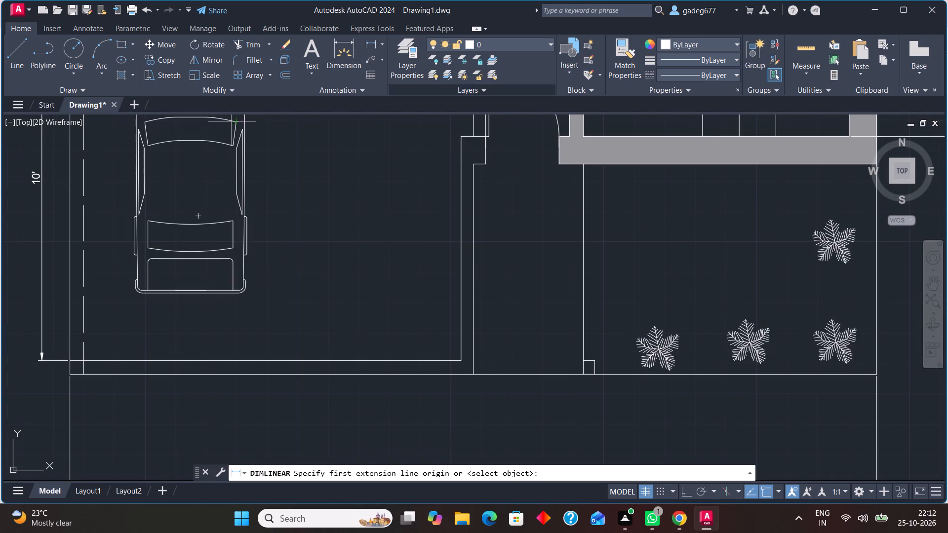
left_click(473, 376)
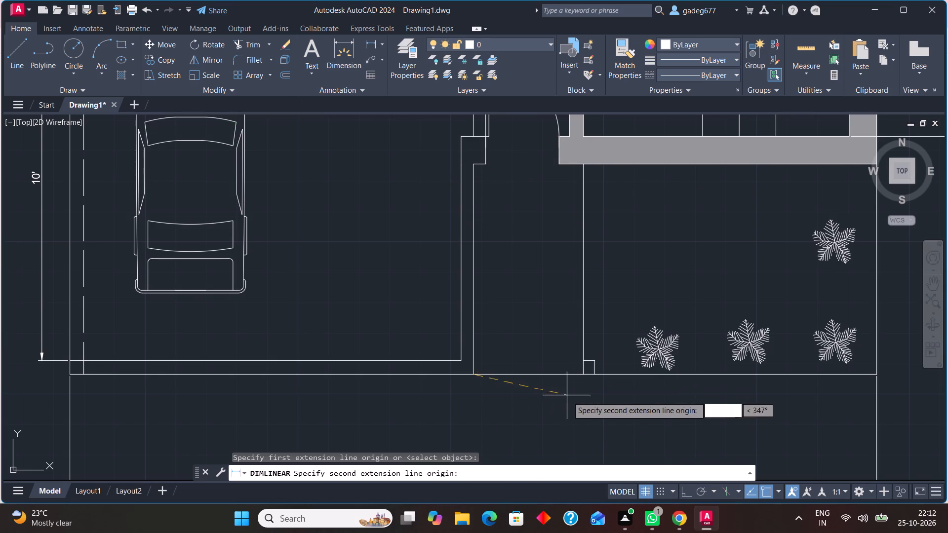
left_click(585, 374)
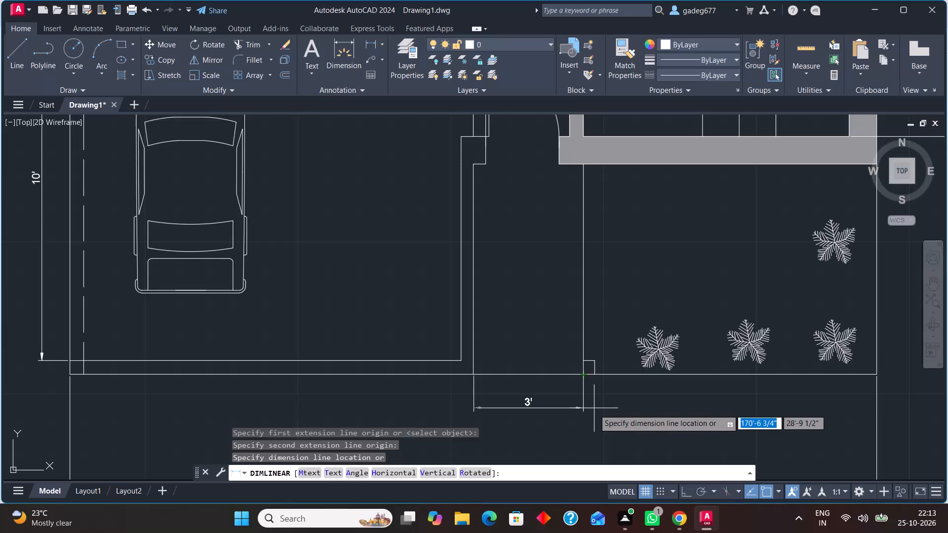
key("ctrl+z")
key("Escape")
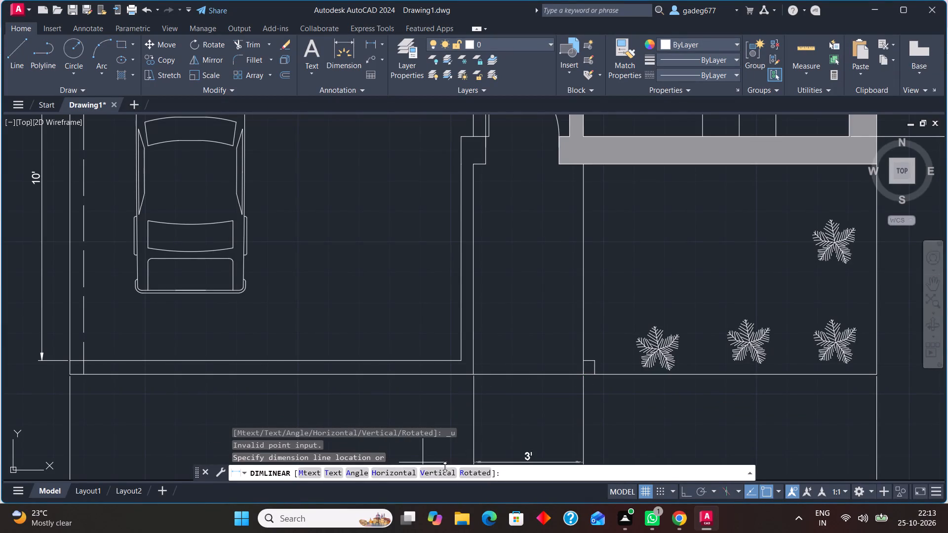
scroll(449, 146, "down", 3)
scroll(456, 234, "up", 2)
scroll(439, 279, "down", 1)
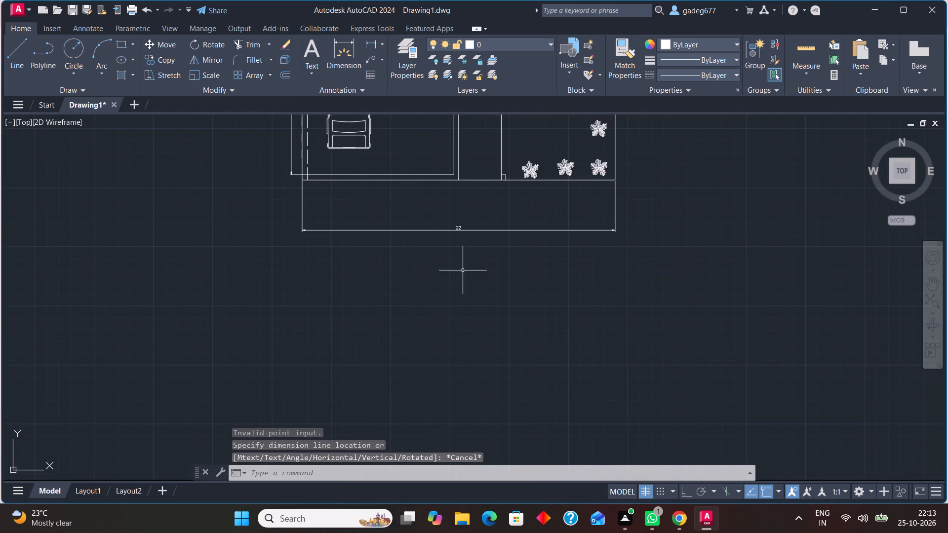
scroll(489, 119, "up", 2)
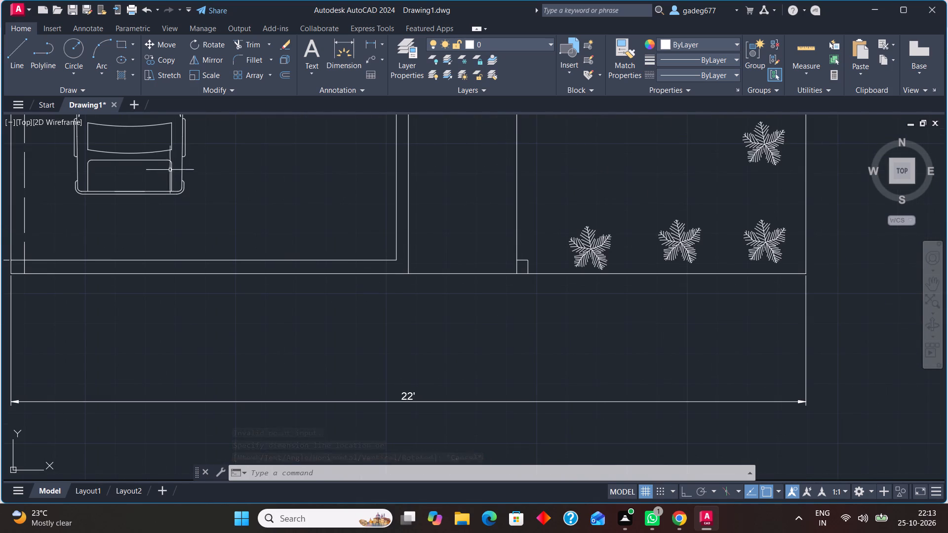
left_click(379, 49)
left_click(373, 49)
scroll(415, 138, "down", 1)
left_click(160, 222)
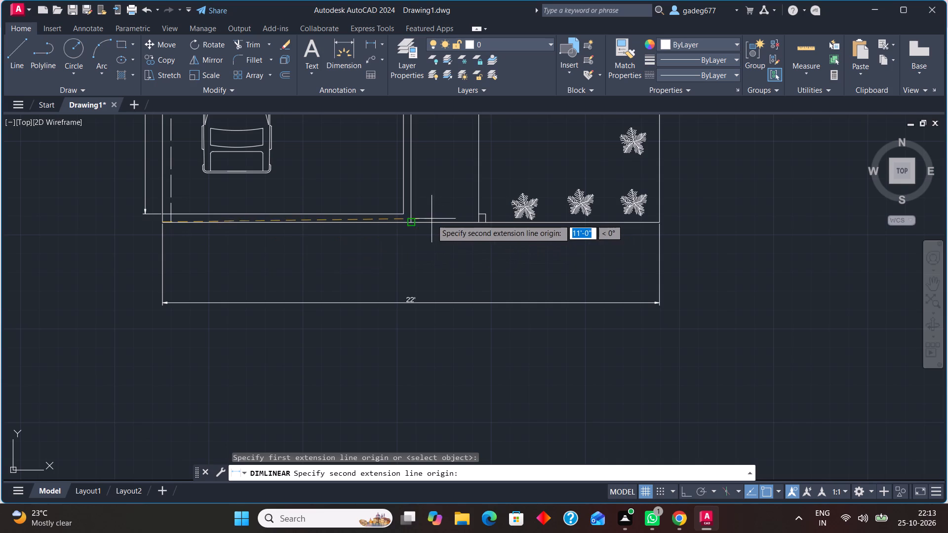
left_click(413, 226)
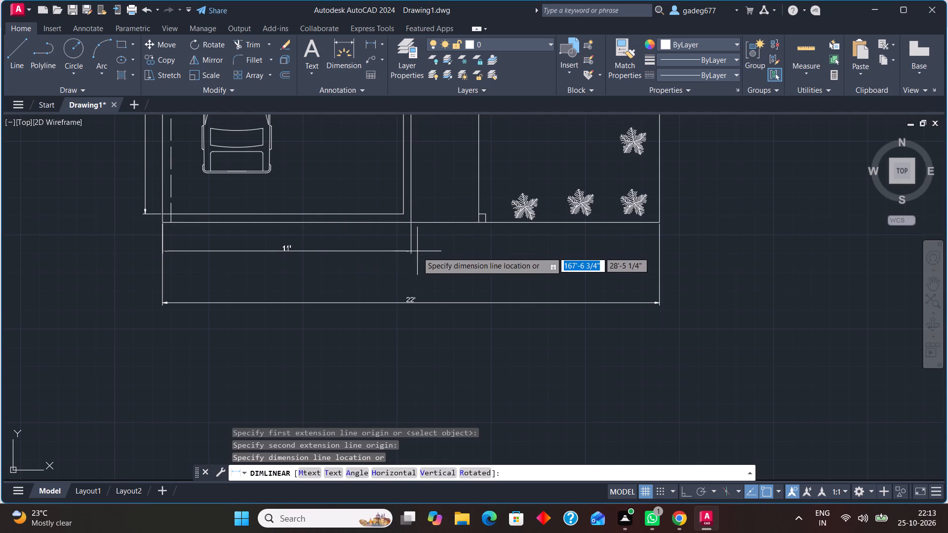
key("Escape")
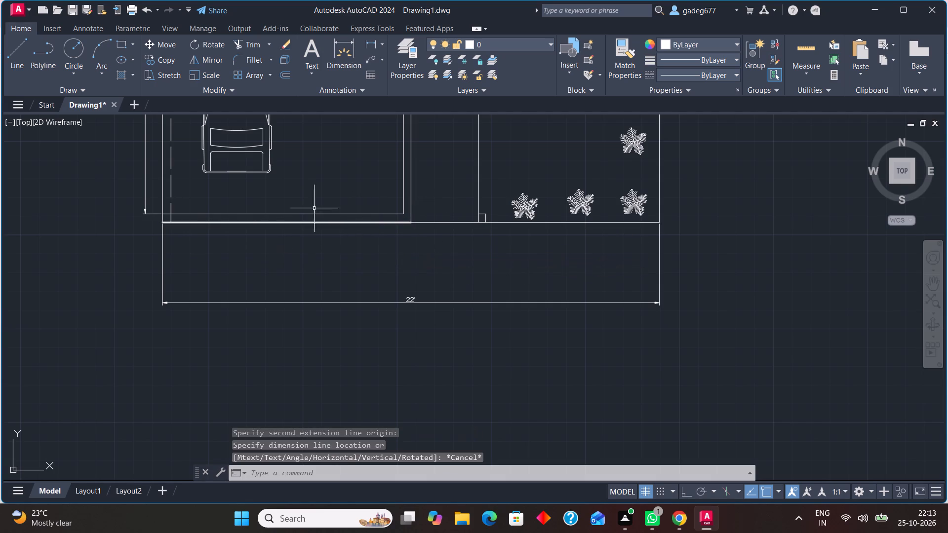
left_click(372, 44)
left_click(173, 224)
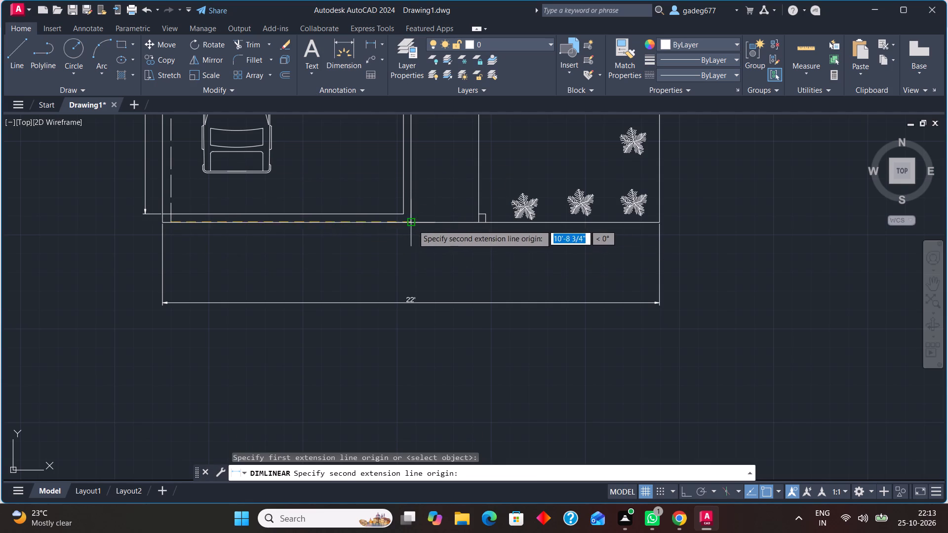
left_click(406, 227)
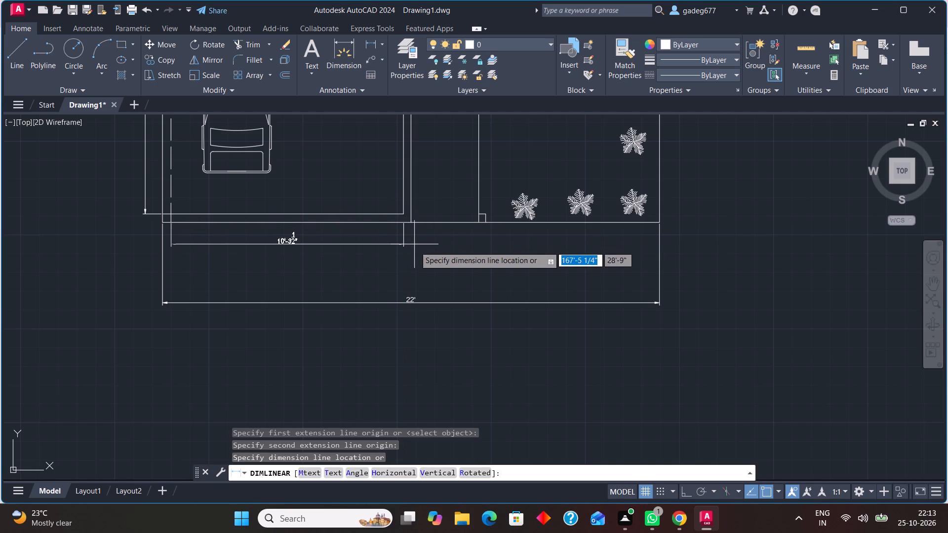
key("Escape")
Move the partition wall between the parking and the entrance passage, including its end return near the door, 1' towards the car.
scroll(449, 271, "down", 1)
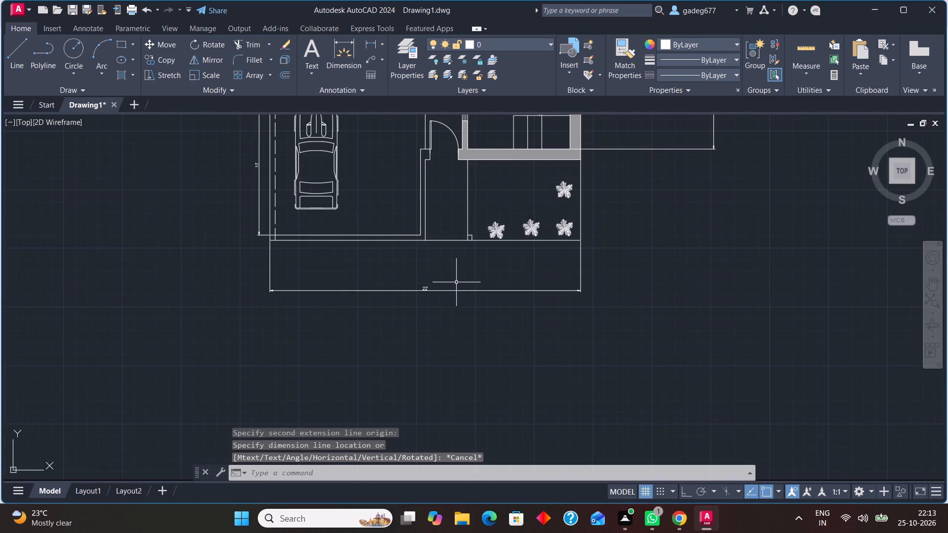
scroll(433, 220, "down", 1)
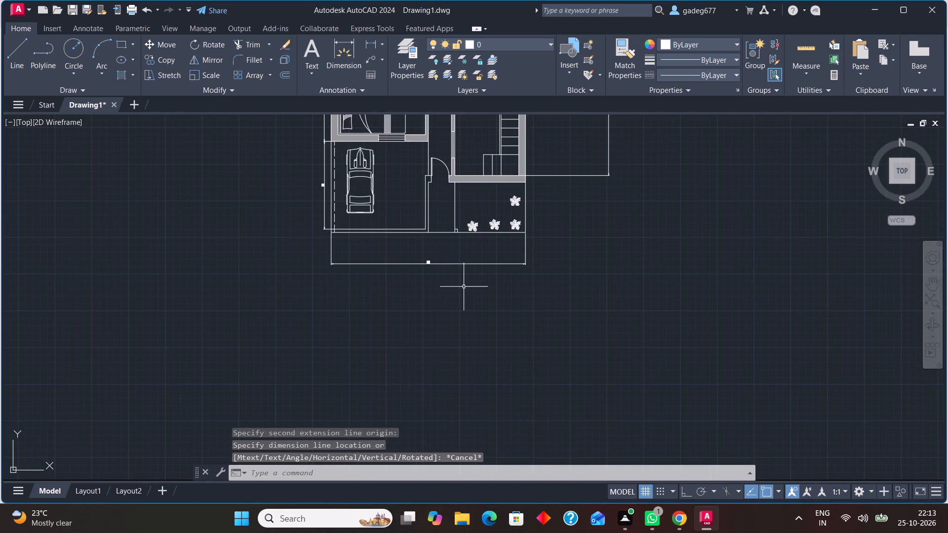
scroll(464, 287, "down", 2)
scroll(476, 199, "up", 2)
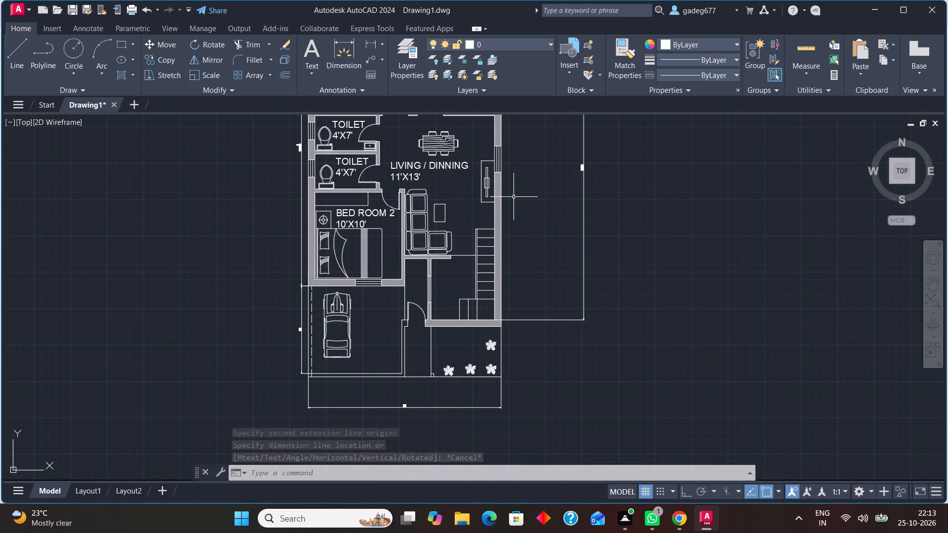
scroll(392, 356, "up", 3)
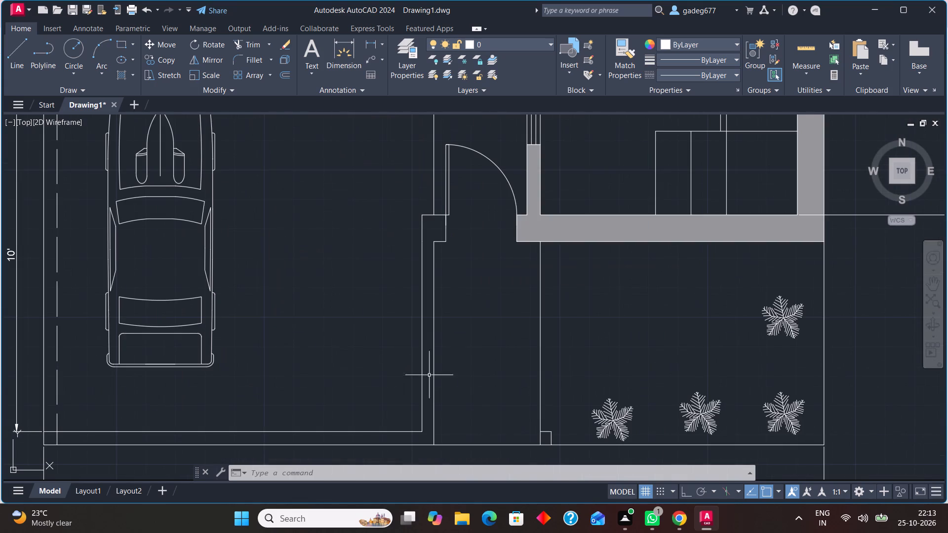
middle_click_drag(446, 379, 453, 347)
left_click(385, 161)
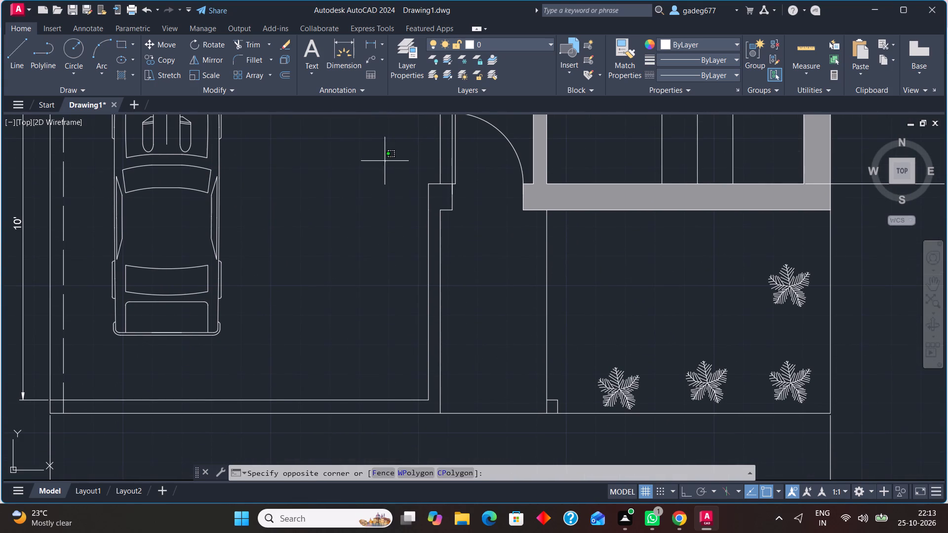
left_click(469, 435)
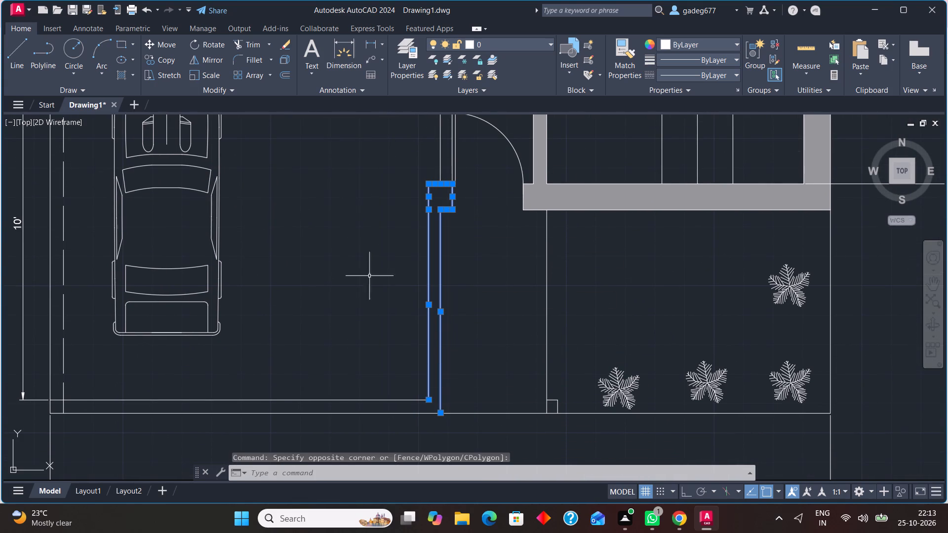
left_click(160, 45)
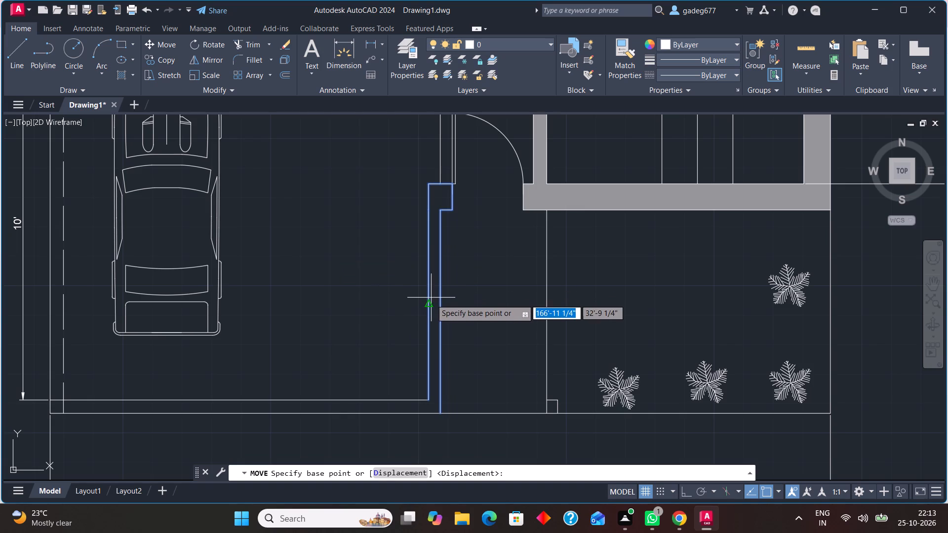
left_click(426, 304)
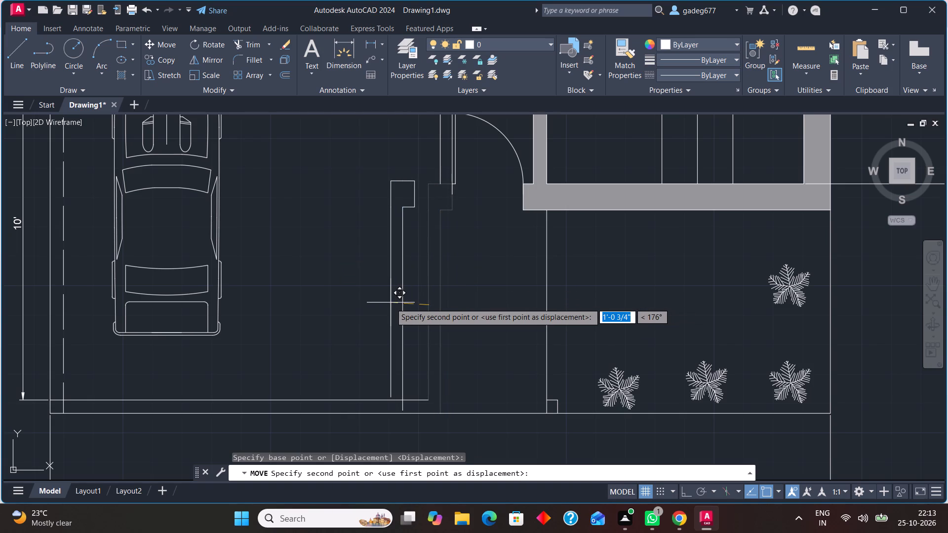
type("1'")
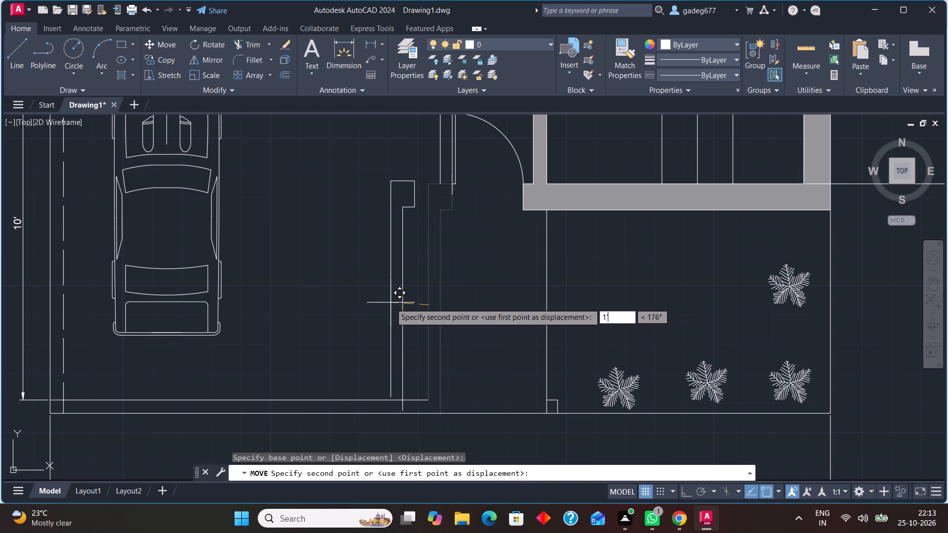
key("Return")
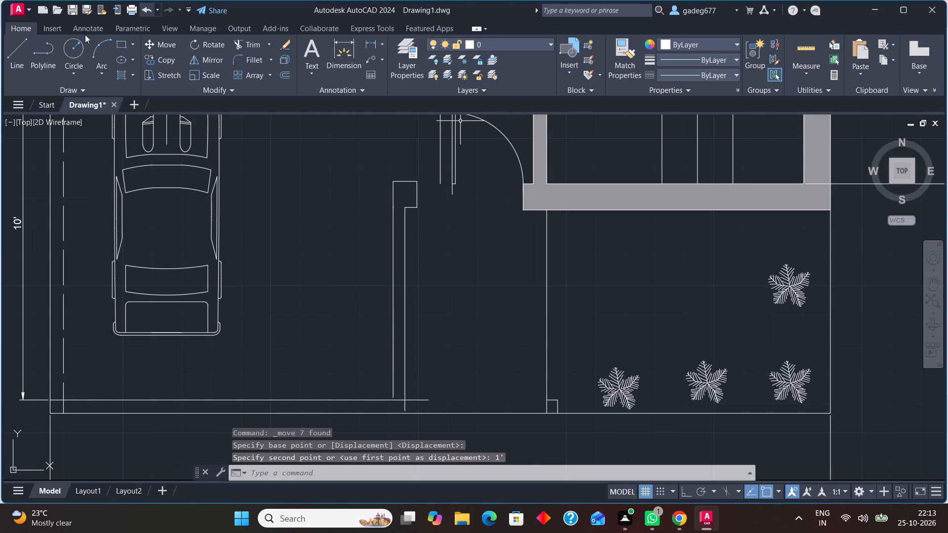
Fillet the moved partition wall's inner and outer lines with the matching front boundary lines to close the parking corner.
left_click(244, 56)
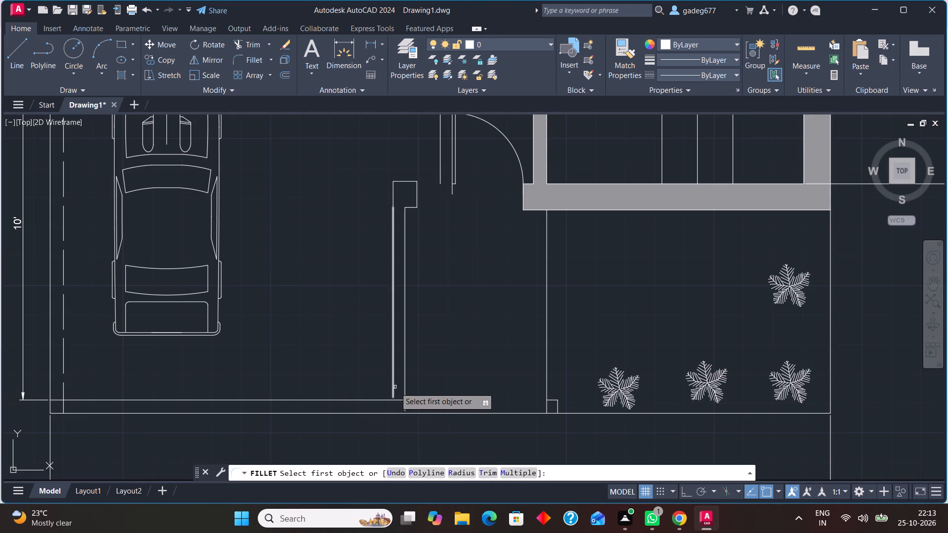
left_click(393, 380)
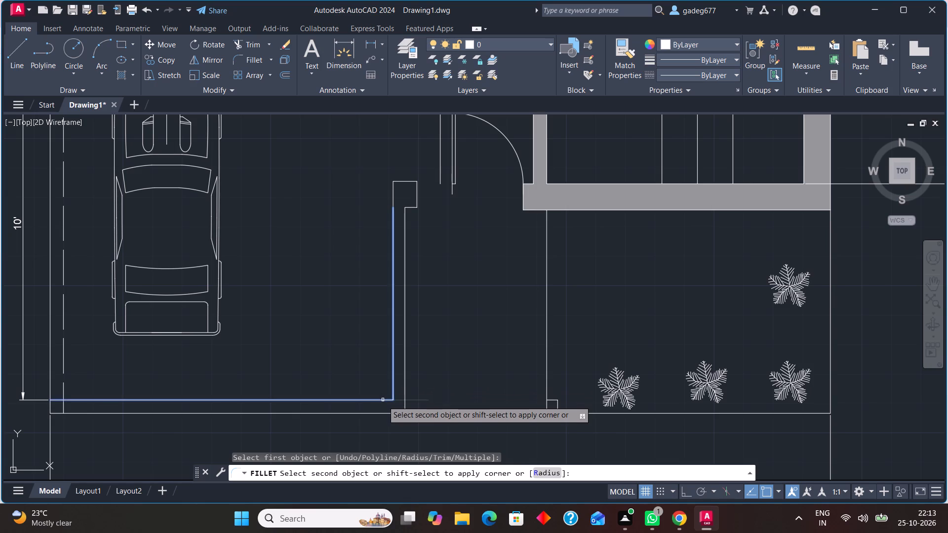
left_click(383, 401)
left_click(404, 403)
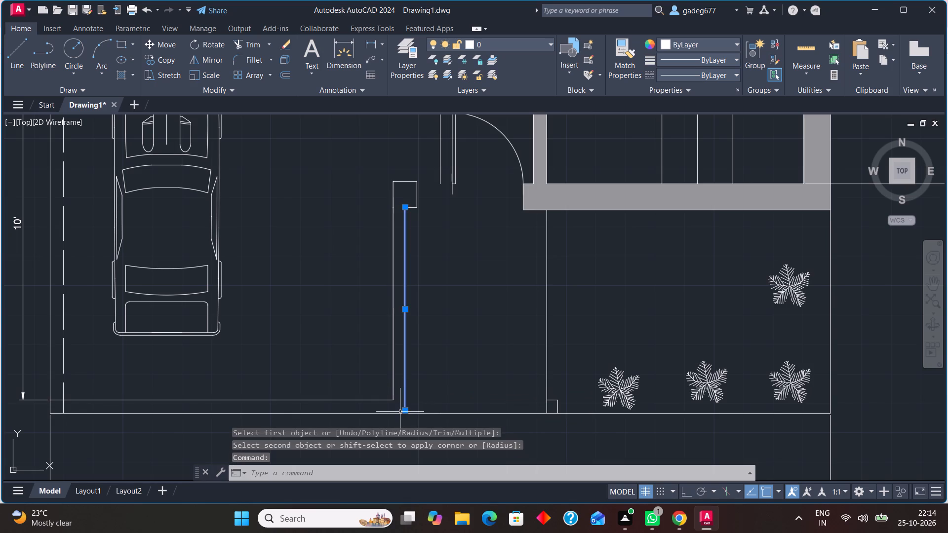
left_click(399, 414)
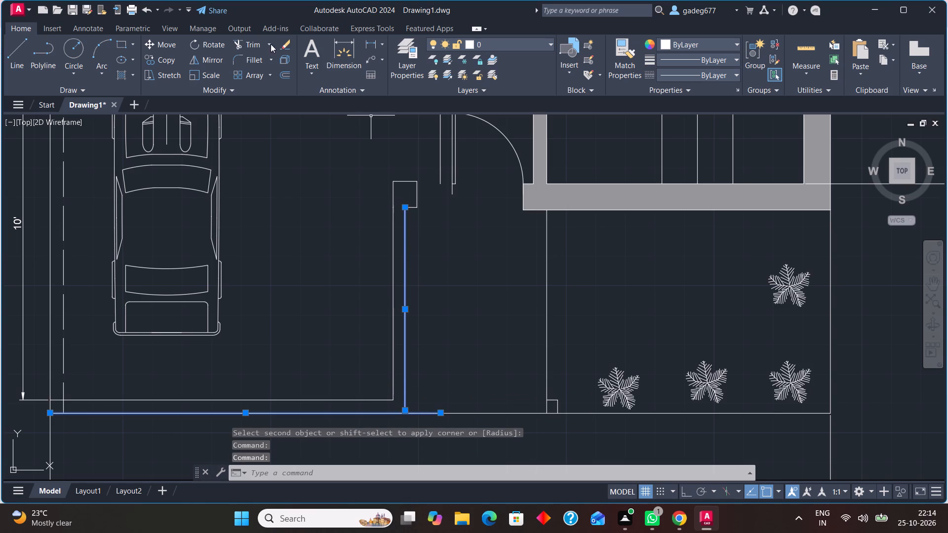
left_click(262, 57)
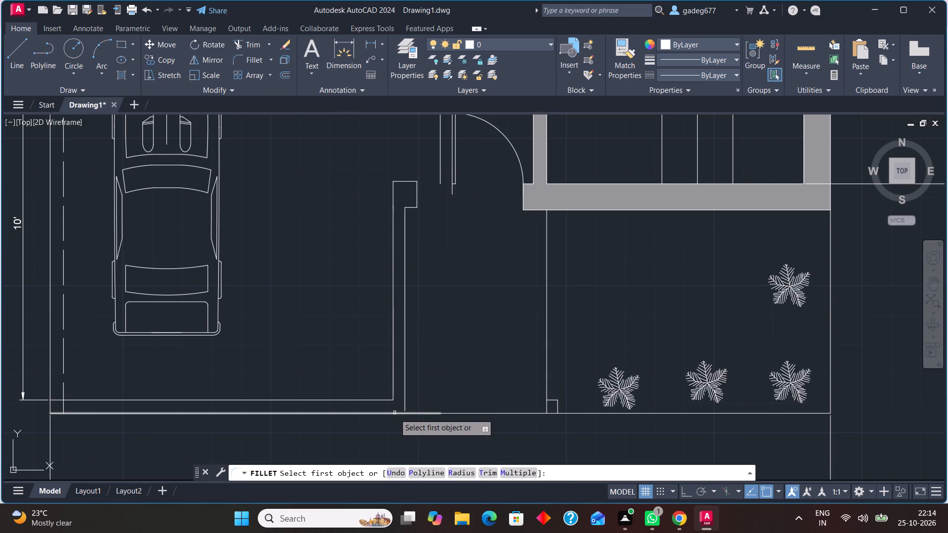
left_click(395, 414)
left_click(404, 394)
middle_click_drag(462, 388, 451, 431)
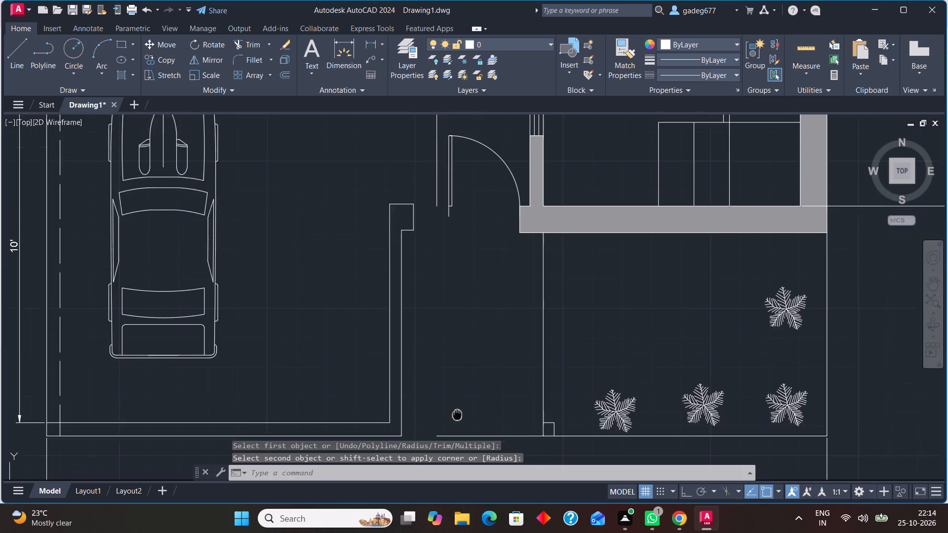
Delete the leftover line running from Bed Room 2's front corner towards the entrance door.
middle_click_drag(451, 431, 400, 500)
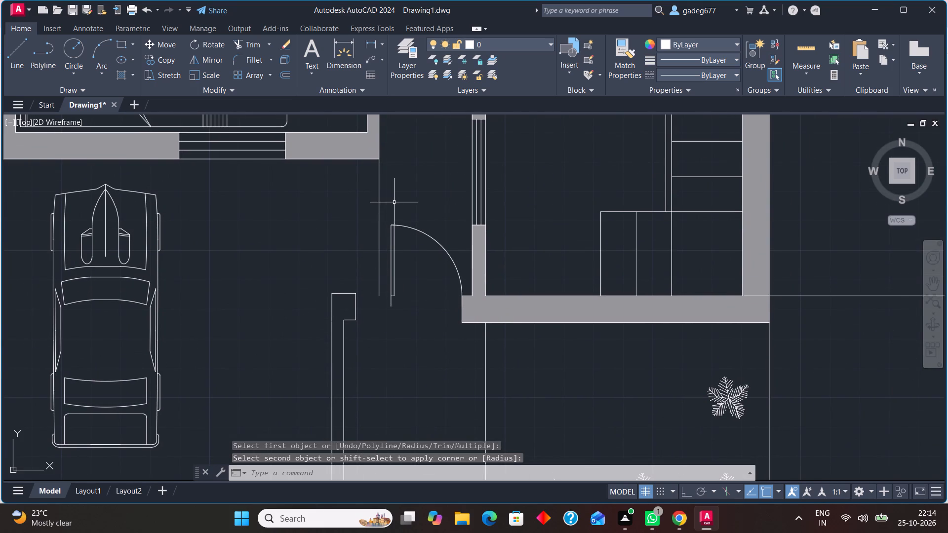
left_click(380, 200)
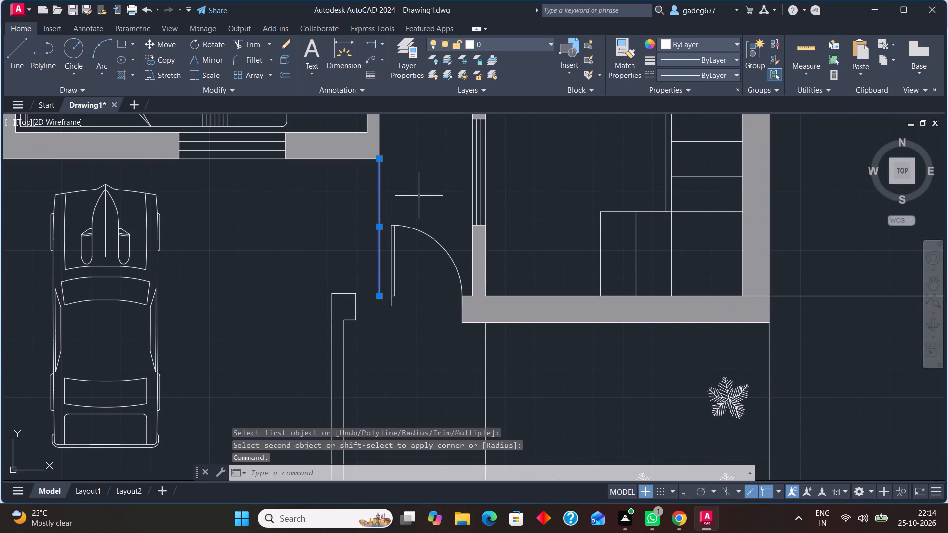
key("Delete")
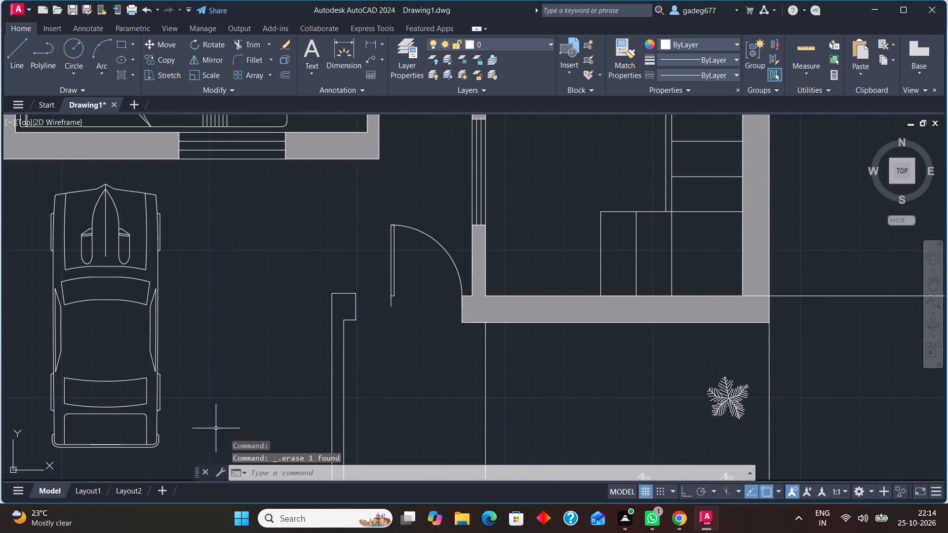
Align the entrance door between the moved partition's end return corner and the stair-side wall corner, scaling it to the alignment points.
left_click(392, 283)
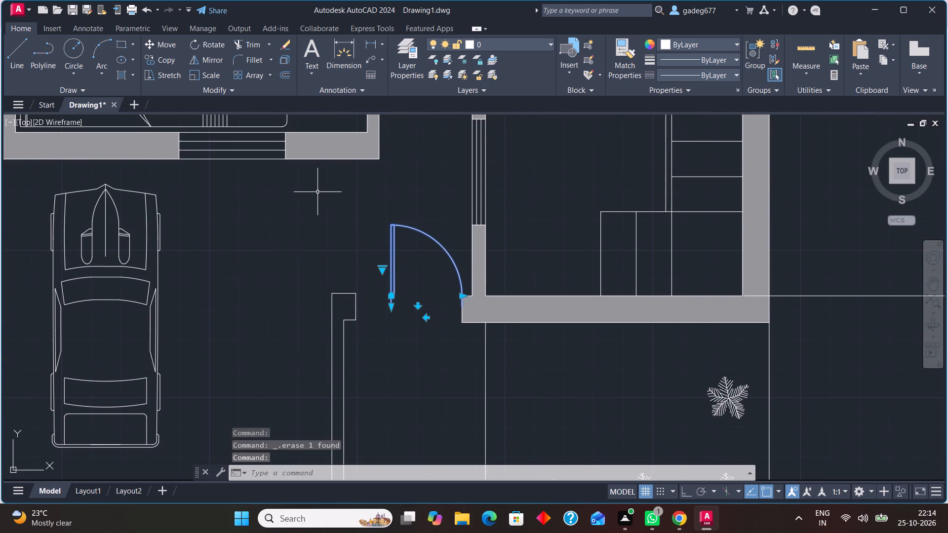
key("a")
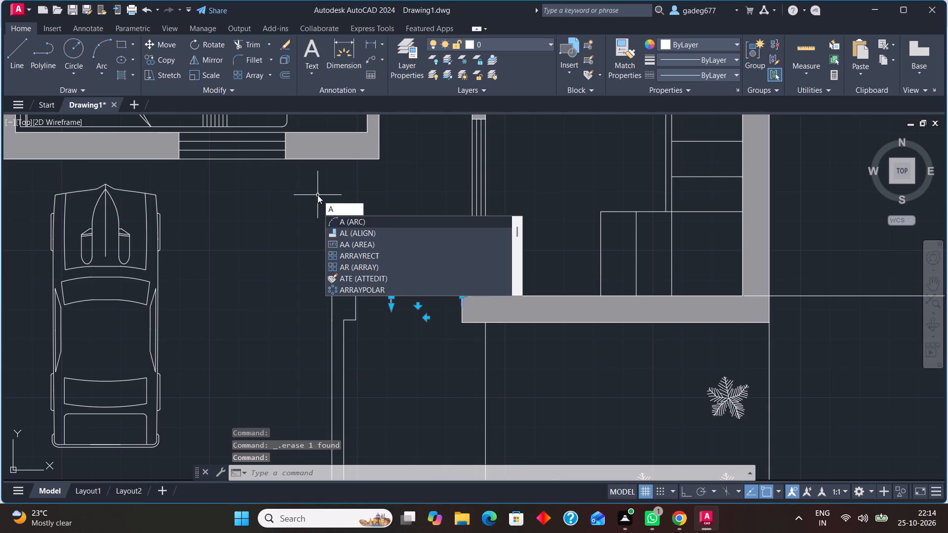
key("l")
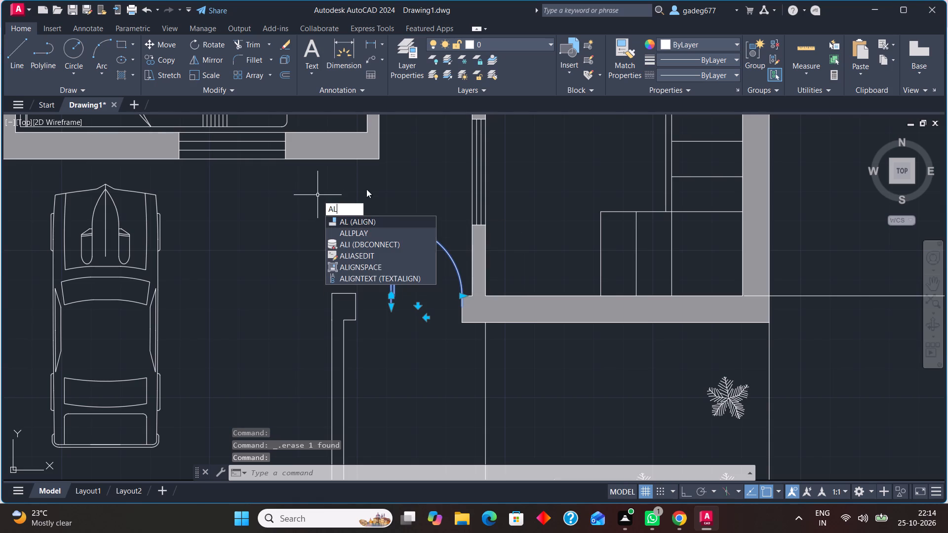
left_click(374, 226)
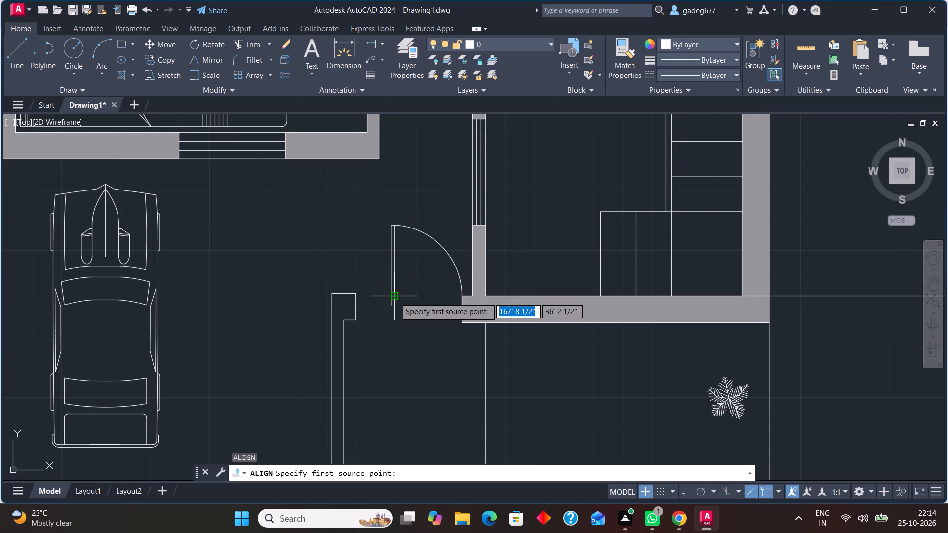
left_click(389, 296)
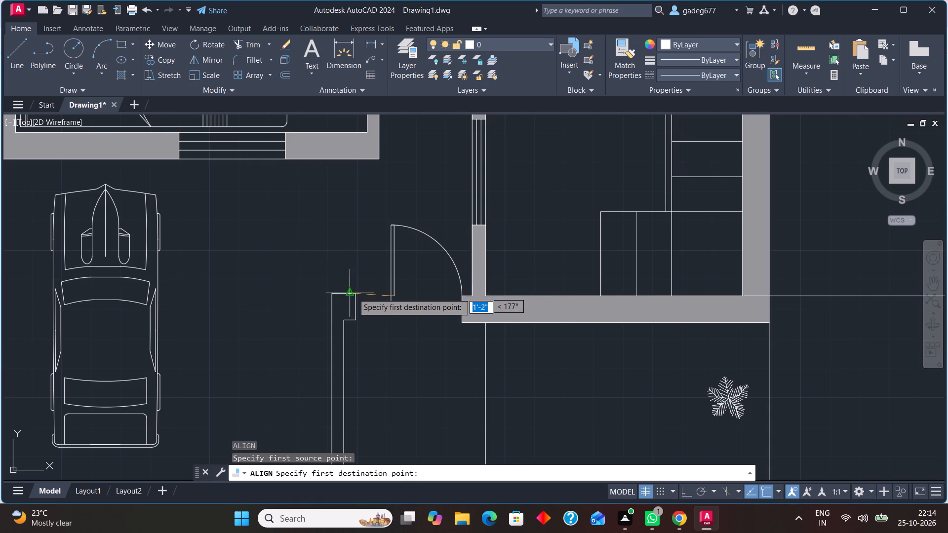
left_click(354, 294)
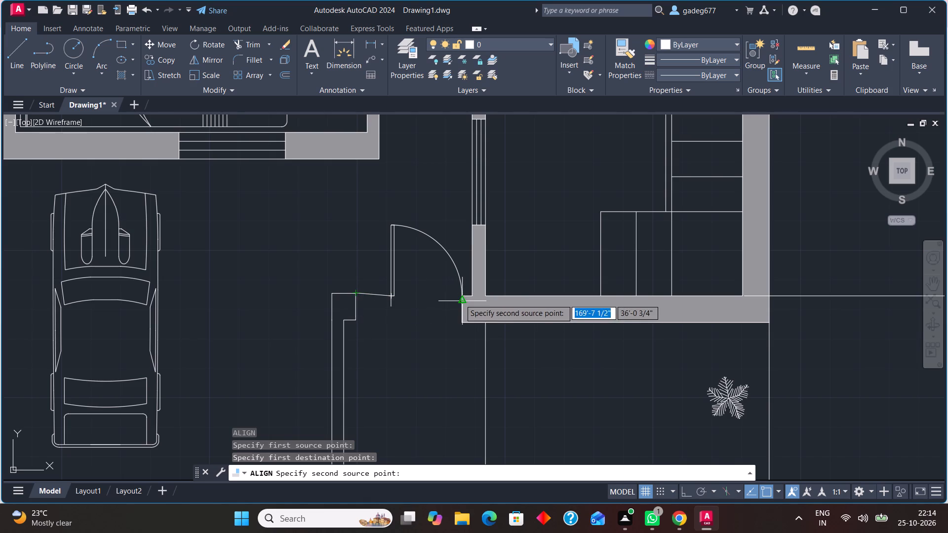
left_click(459, 296)
left_click(459, 296)
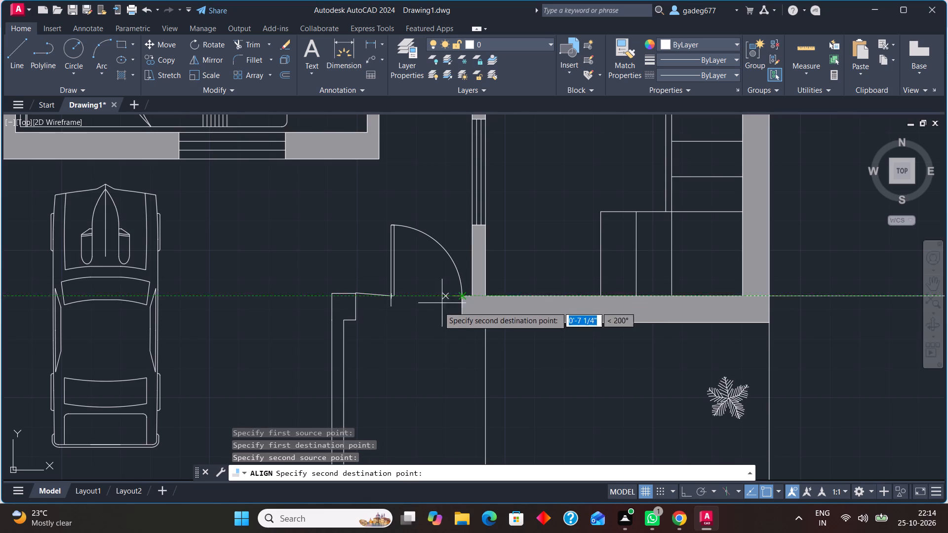
left_click(459, 298)
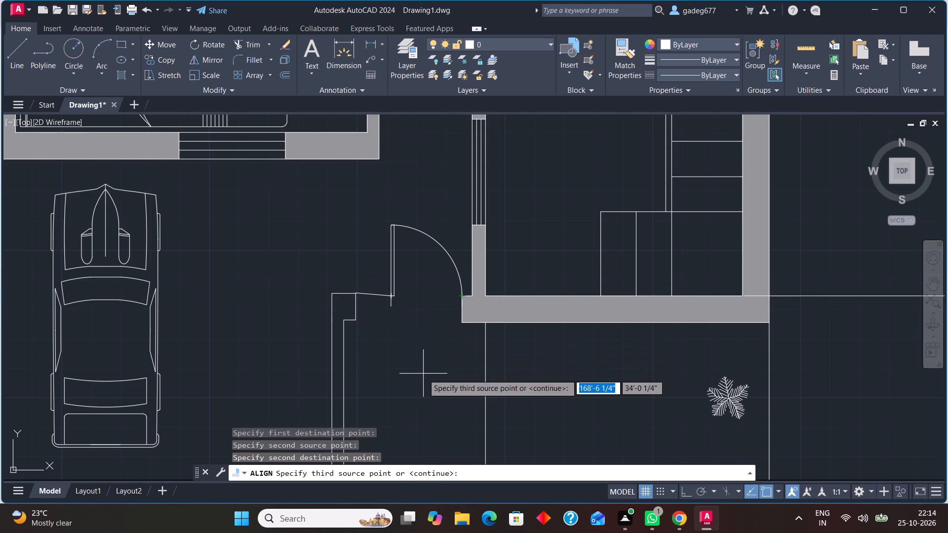
key("Return")
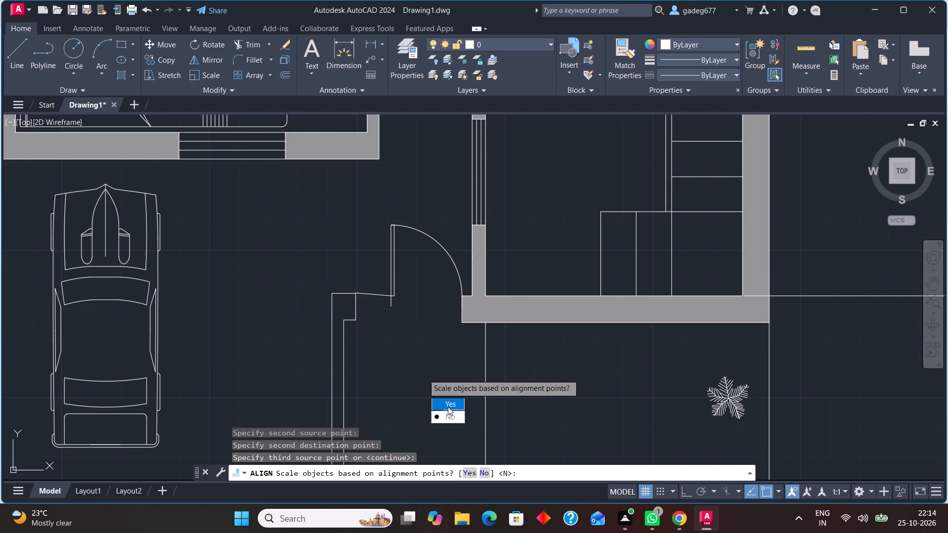
left_click_drag(448, 407, 426, 374)
Stretch the garden-side front boundary line's free end to the moved partition wall's outer corner.
scroll(415, 365, "down", 2)
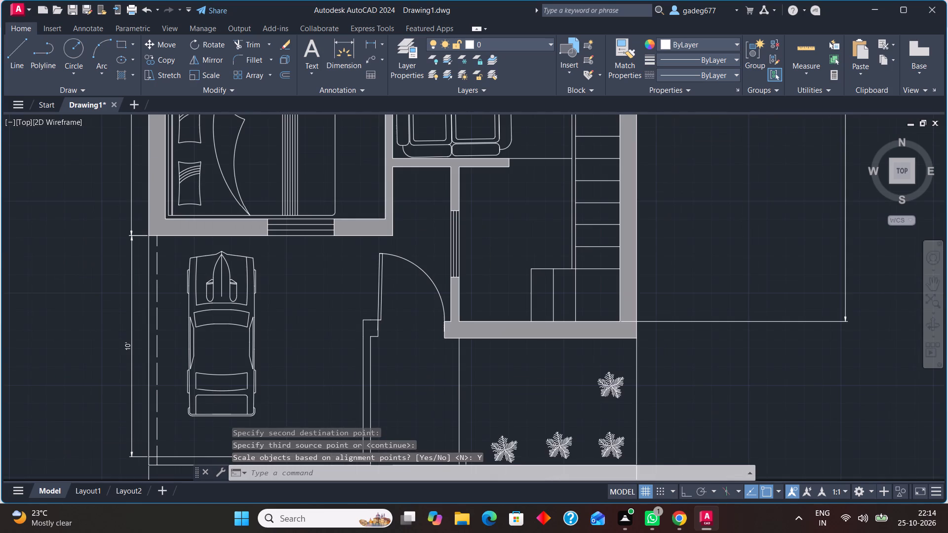
middle_click_drag(413, 365, 399, 296)
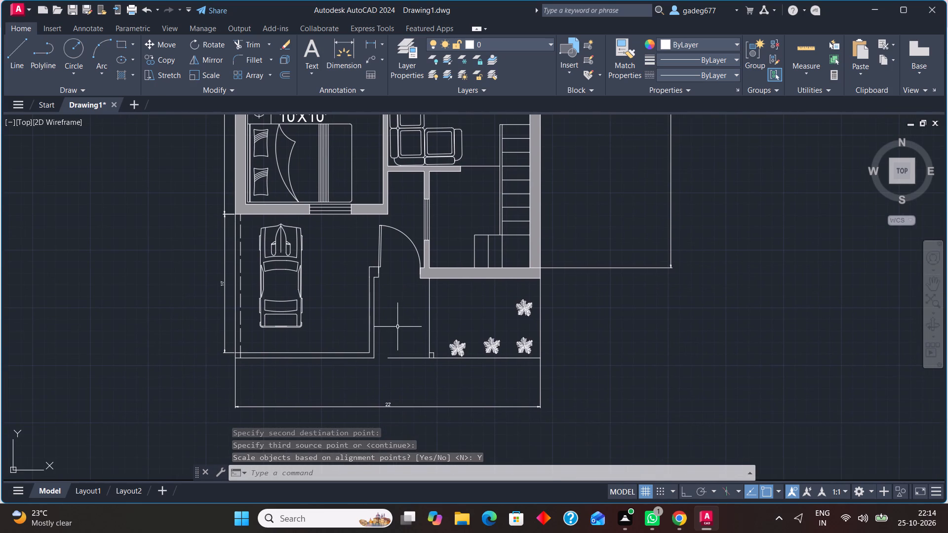
left_click(403, 357)
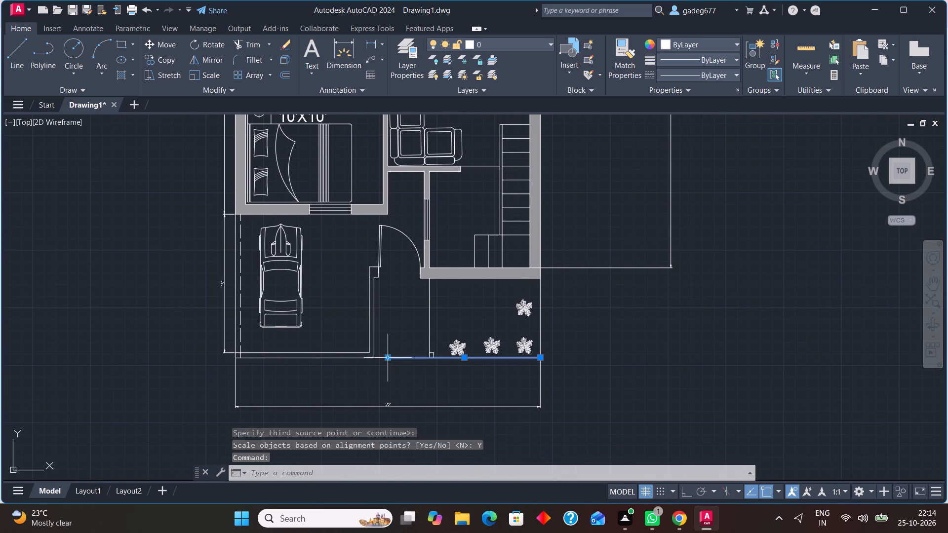
left_click(389, 359)
left_click(373, 358)
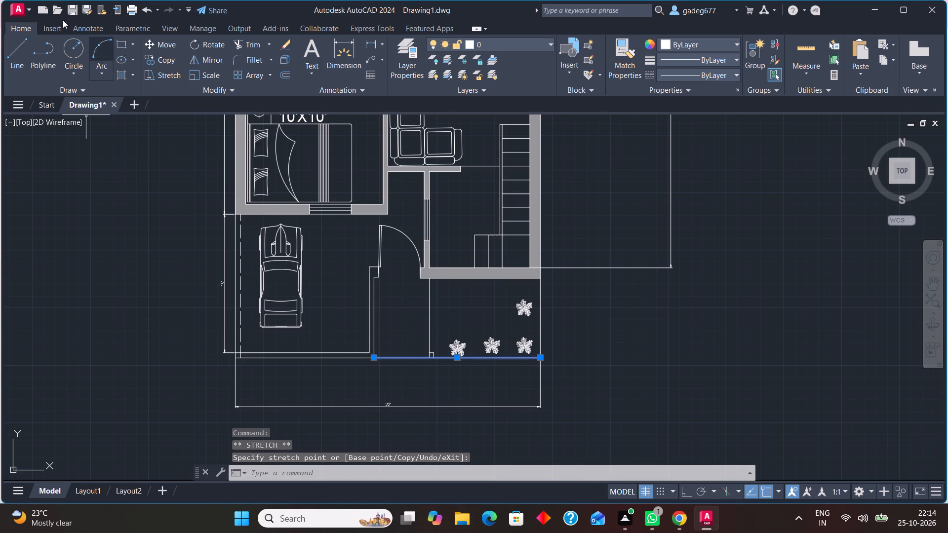
Add a linear dimension across the parking's front edge, from the plot corner to the partition wall's outer corner, between the boundary and overall dimension.
left_click(375, 47)
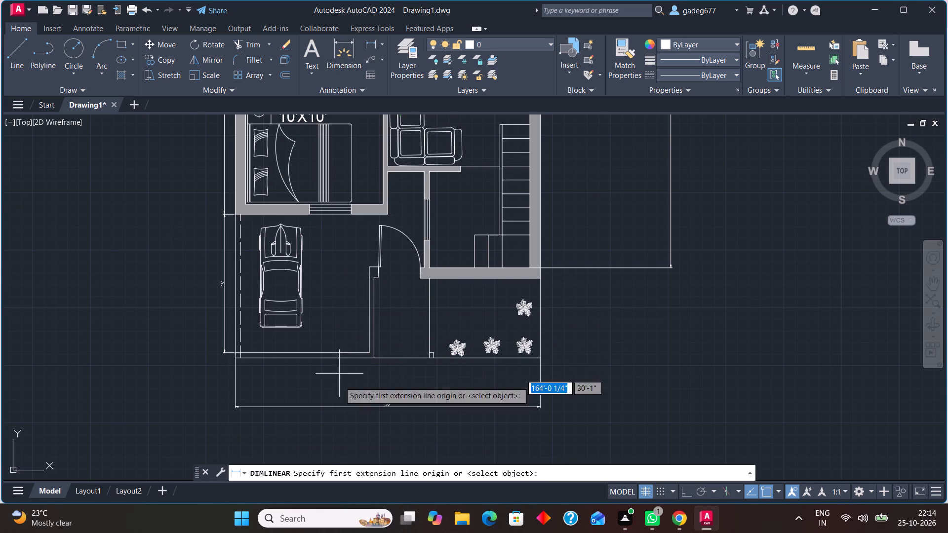
scroll(355, 380, "up", 1)
scroll(194, 361, "up", 2)
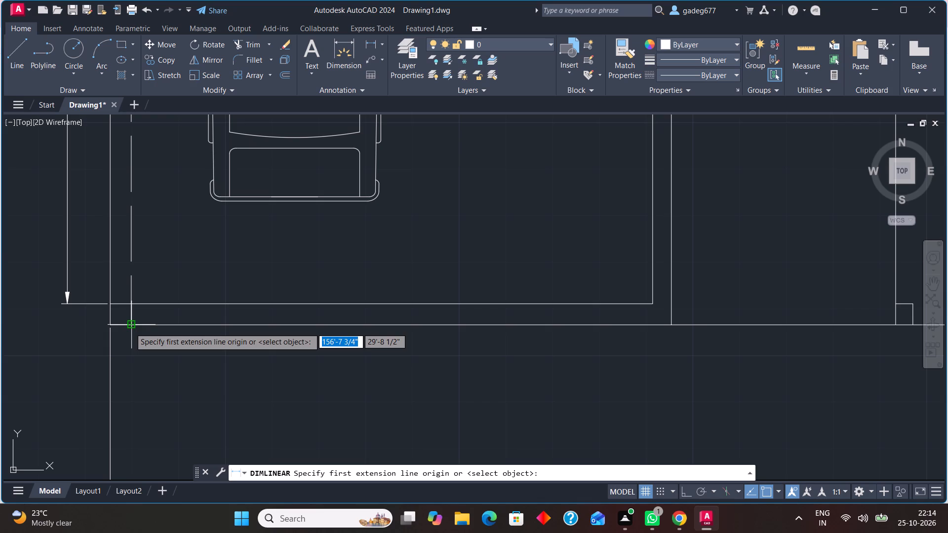
left_click(111, 328)
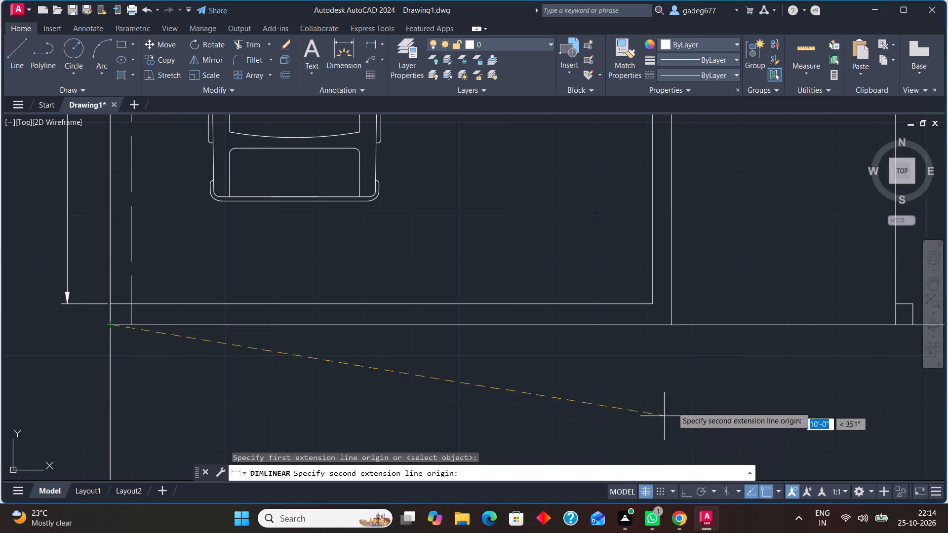
left_click(671, 323)
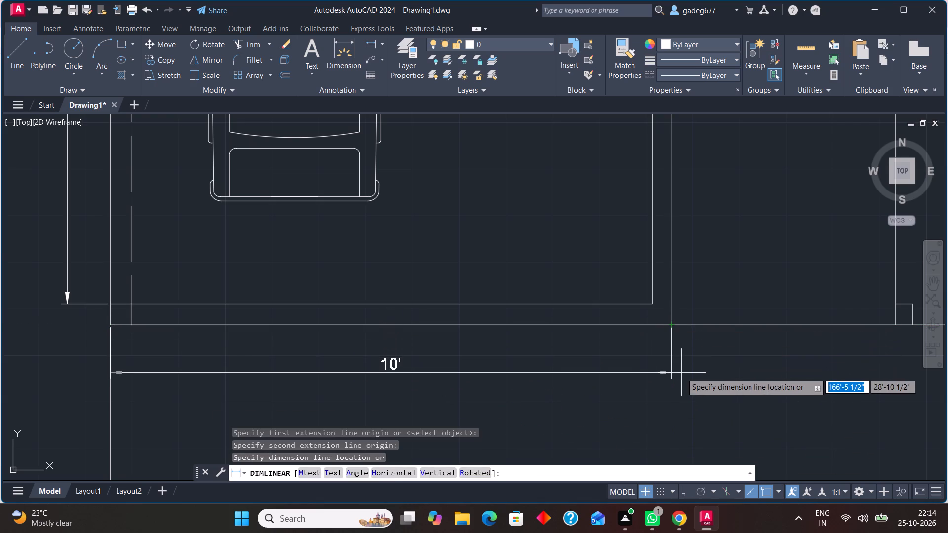
left_click(680, 373)
Add a linear dimension across the entrance passage from the partition wall to the garden's edge, in line with the parking width dimension.
scroll(568, 372, "down", 2)
scroll(703, 382, "up", 2)
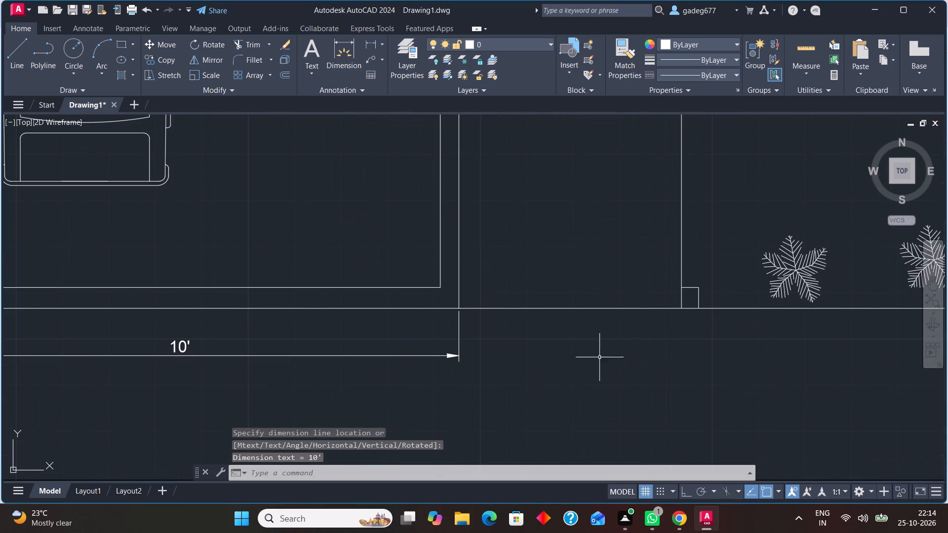
left_click(369, 38)
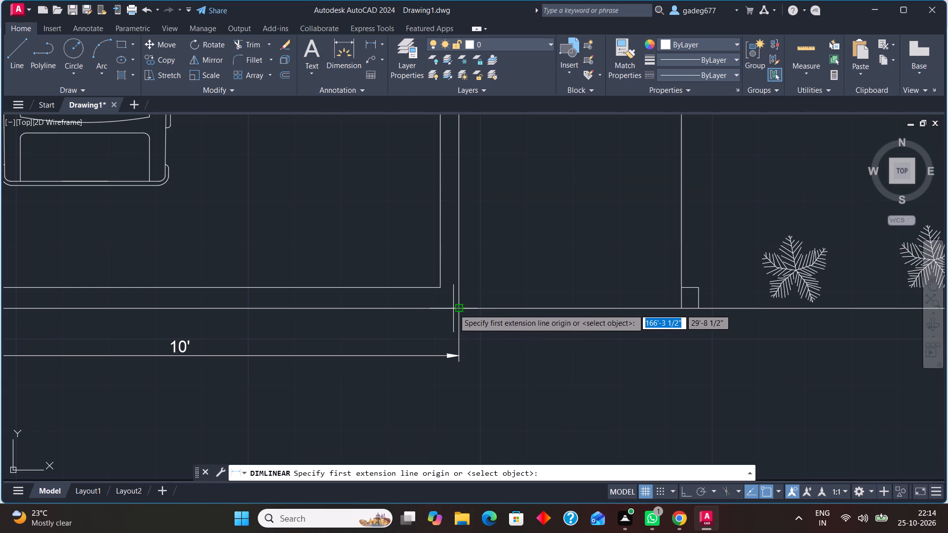
left_click(456, 310)
left_click(684, 308)
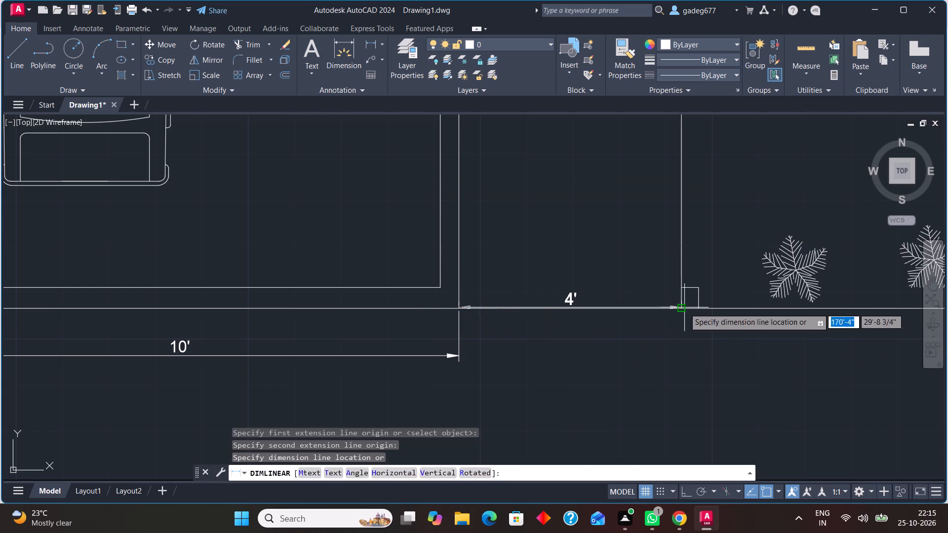
left_click(689, 355)
Add a linear dimension across the garden's front edge to the plot corner, in line with the passage dimension.
scroll(484, 343, "down", 2)
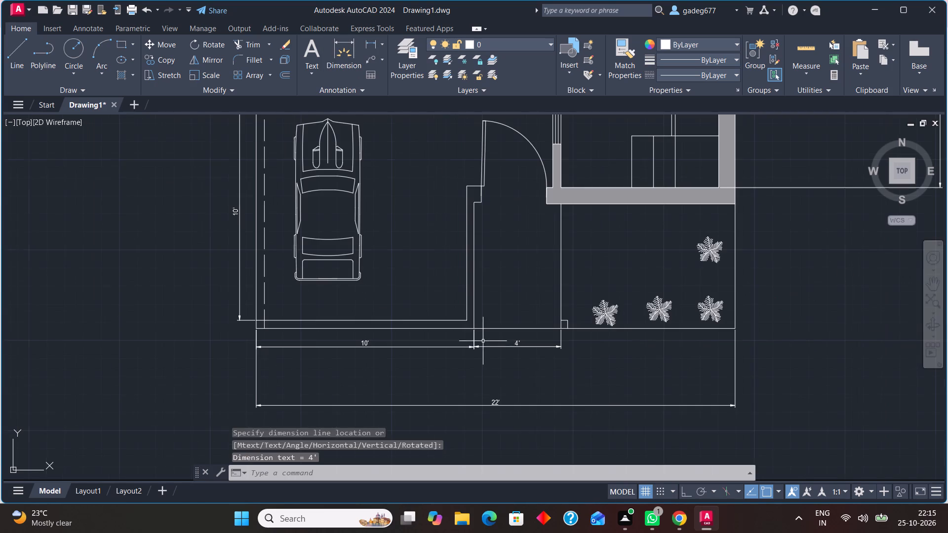
scroll(579, 339, "up", 2)
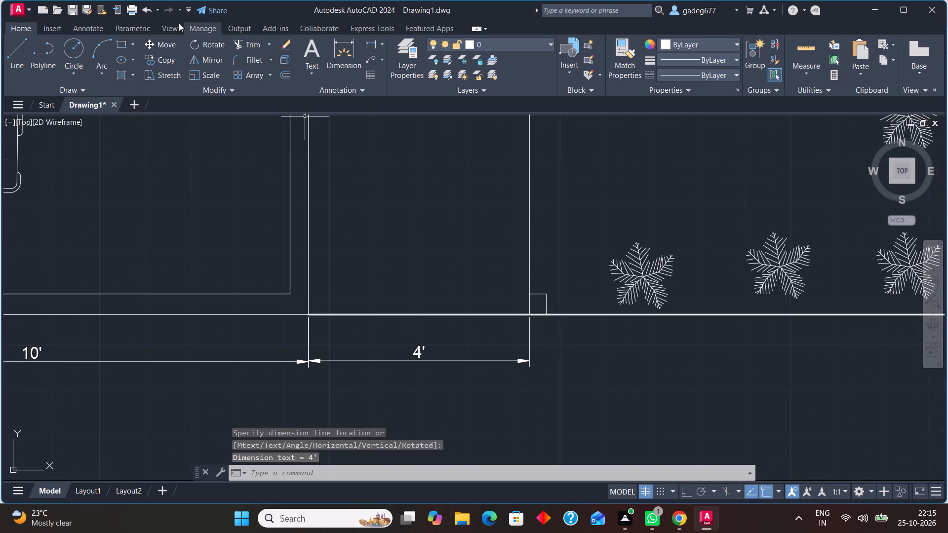
left_click(365, 42)
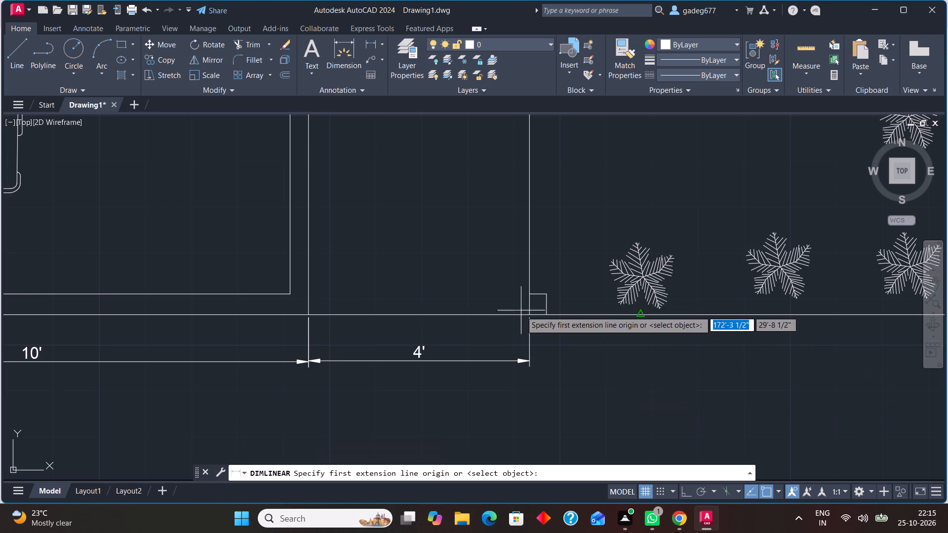
left_click(532, 317)
scroll(656, 396, "down", 2)
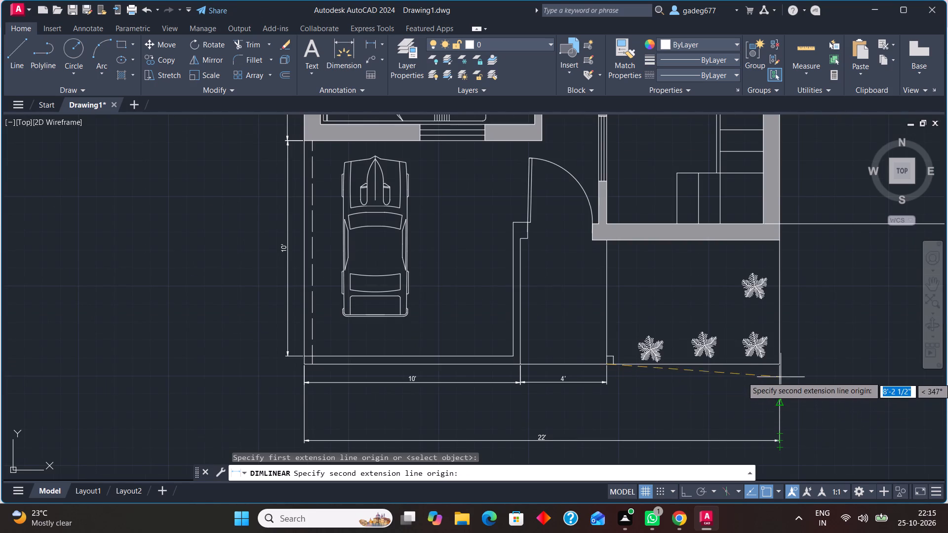
left_click(778, 368)
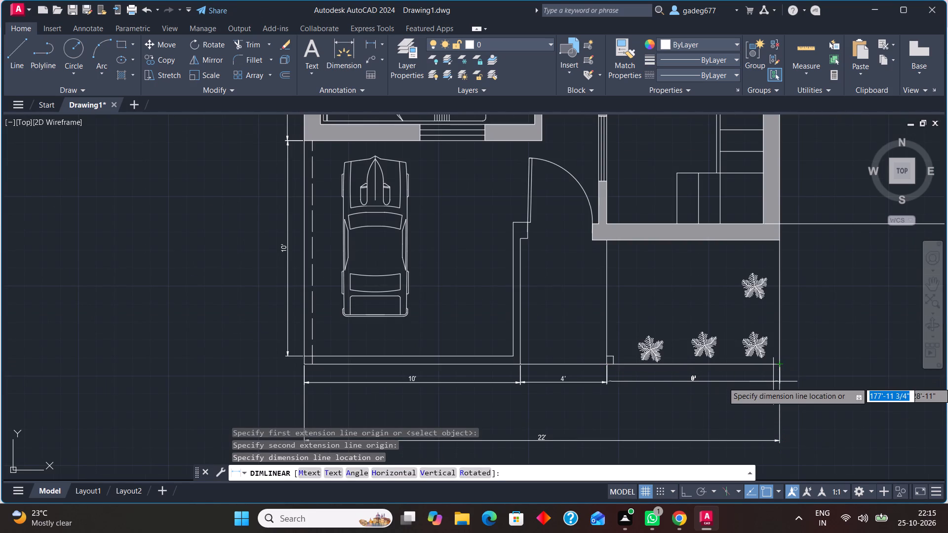
left_click(773, 382)
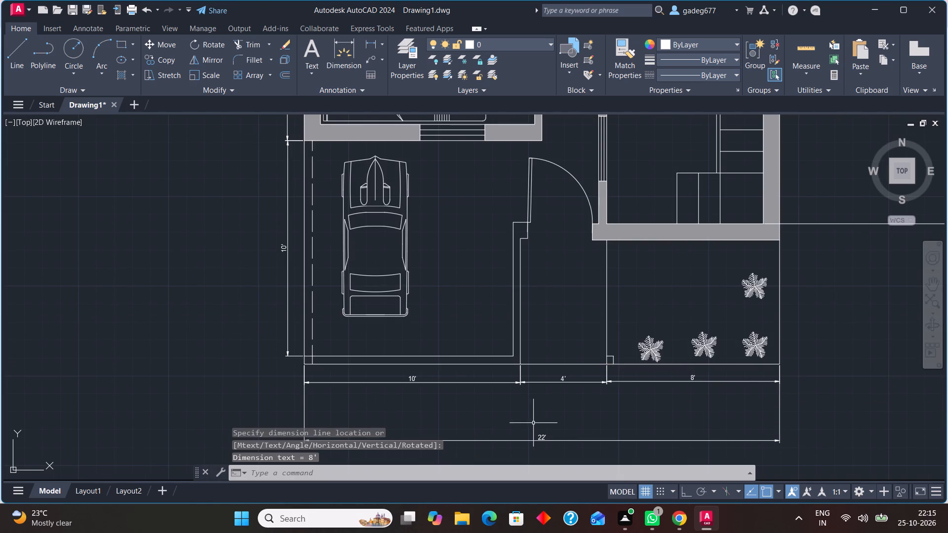
Review the whole floor plan and its surrounding dimensions, from the back bedrooms and kitchen to the front parking and garden.
scroll(533, 433, "down", 1)
scroll(592, 457, "down", 2)
scroll(564, 92, "up", 1)
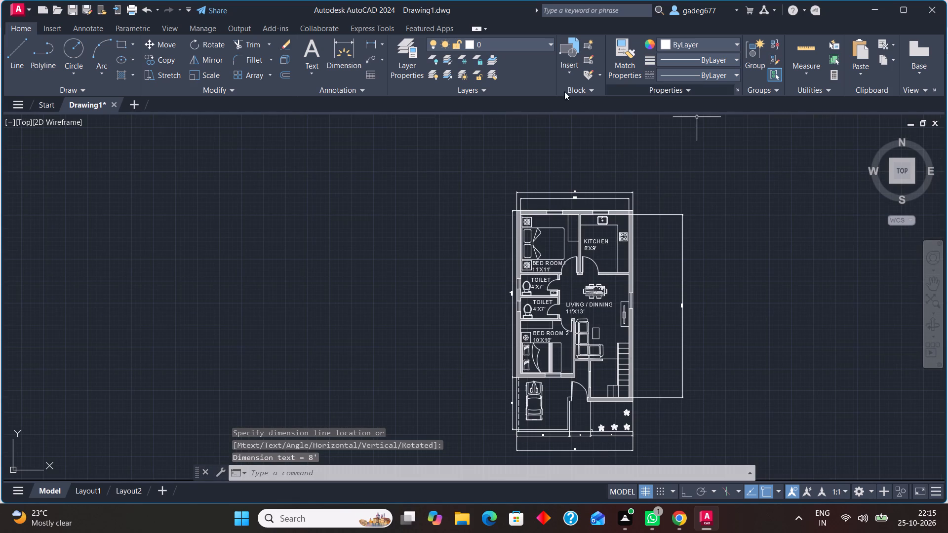
scroll(586, 182, "up", 4)
scroll(683, 219, "up", 3)
scroll(692, 205, "down", 6)
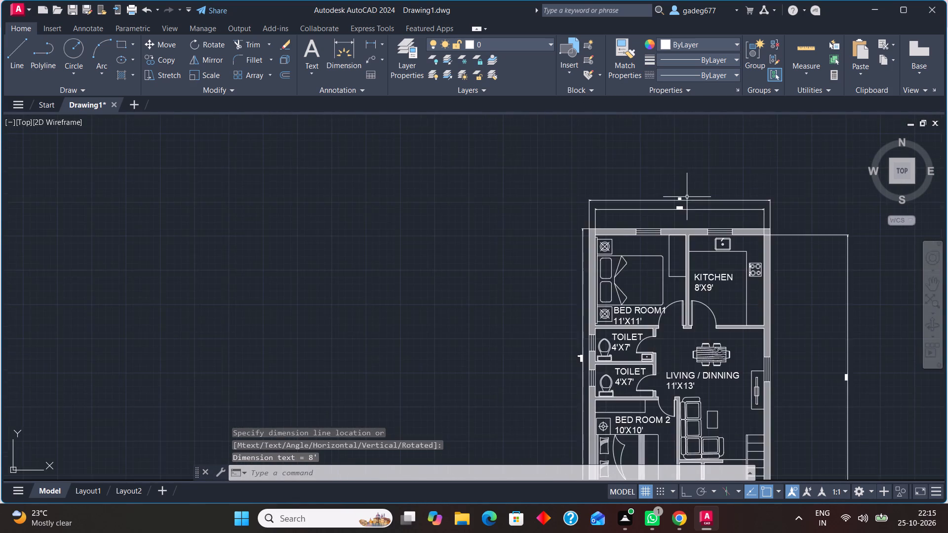
scroll(671, 194, "down", 2)
scroll(771, 253, "up", 3)
scroll(433, 196, "down", 2)
scroll(379, 365, "up", 1)
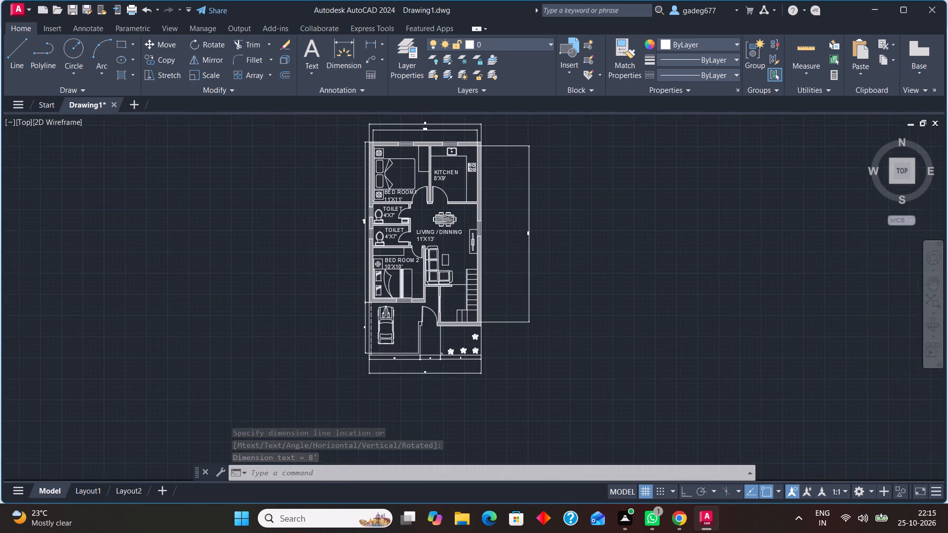
scroll(379, 365, "up", 2)
scroll(488, 189, "down", 3)
scroll(497, 100, "up", 2)
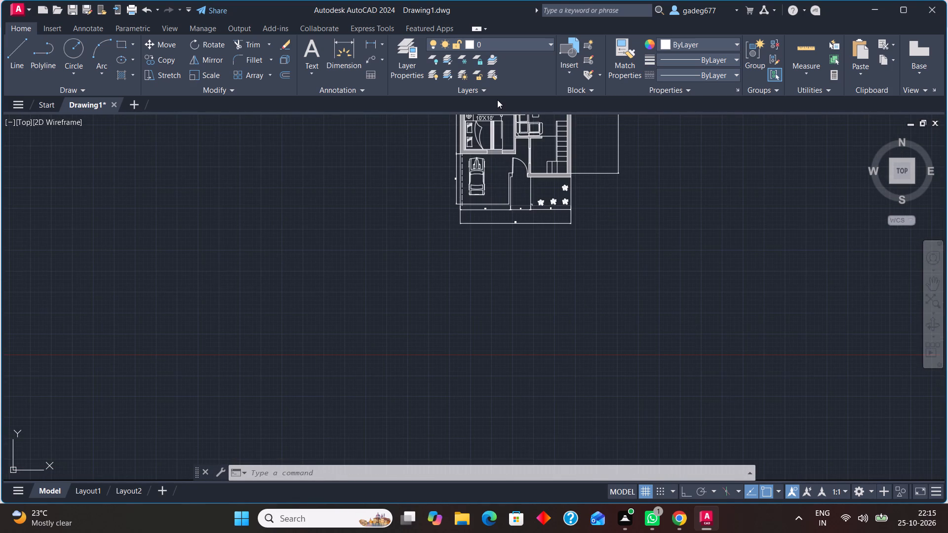
Browse the DesignCenter block libraries, including the kitchen-sink.dwg blocks, for further blocks to use in the plan.
scroll(497, 100, "up", 1)
scroll(511, 138, "up", 3)
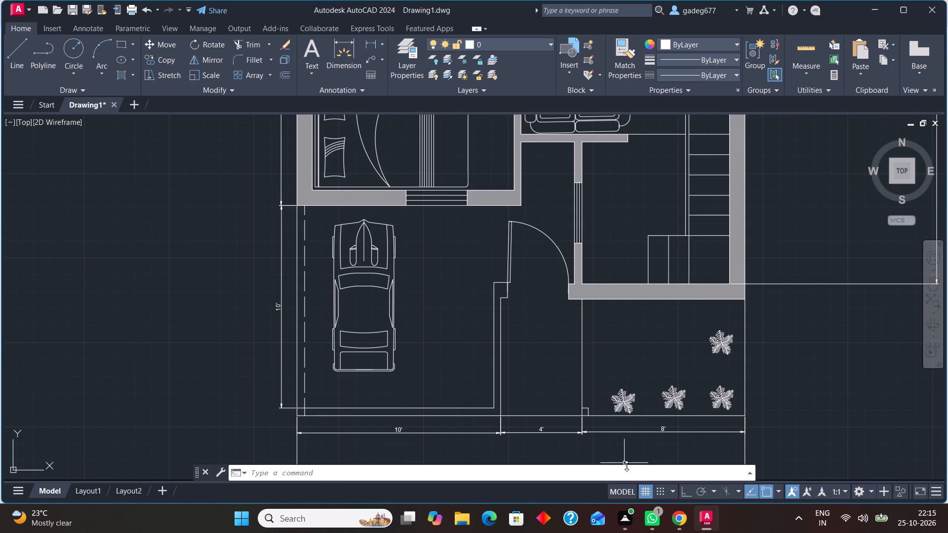
key("ctrl+2")
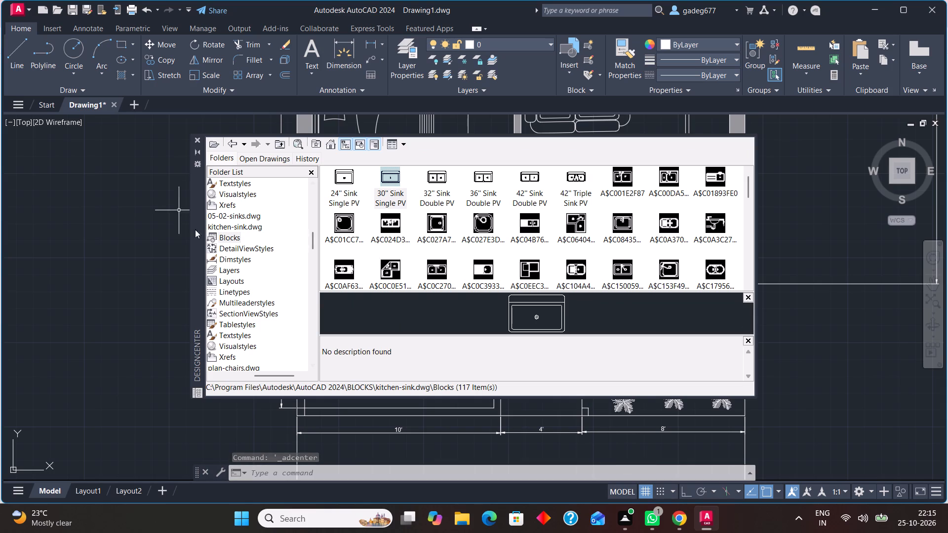
scroll(254, 291, "down", 1)
scroll(475, 244, "up", 2)
scroll(667, 197, "up", 4)
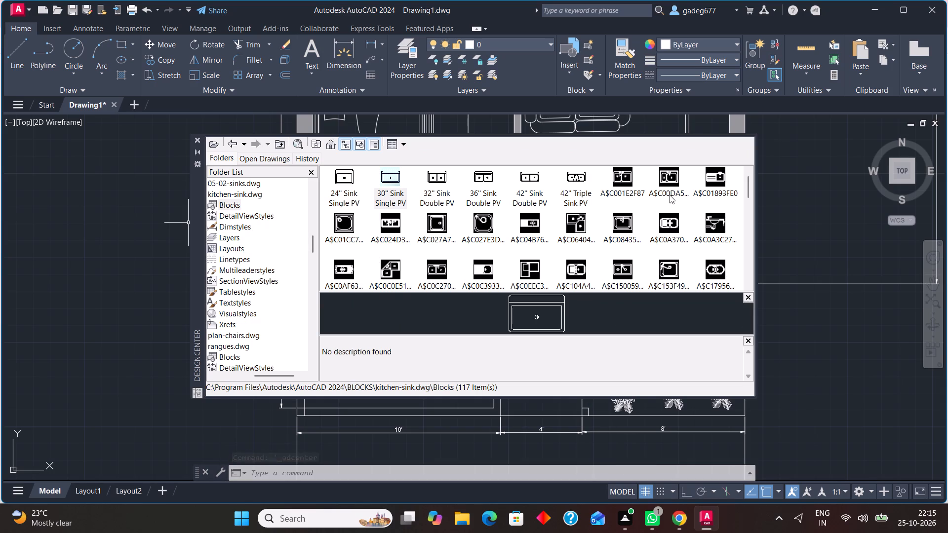
scroll(691, 197, "down", 8)
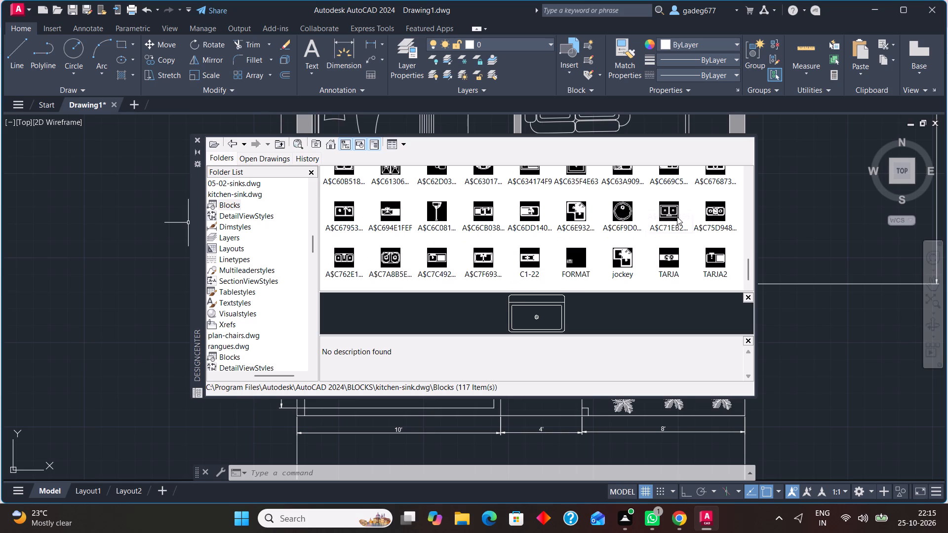
scroll(677, 217, "down", 5)
scroll(713, 217, "up", 13)
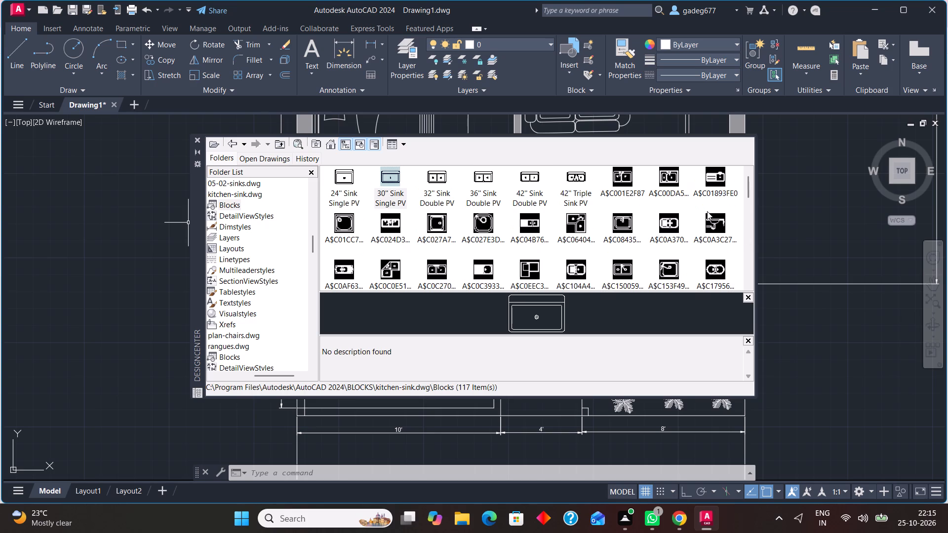
scroll(707, 211, "up", 1)
scroll(449, 270, "down", 8)
scroll(253, 205, "down", 2)
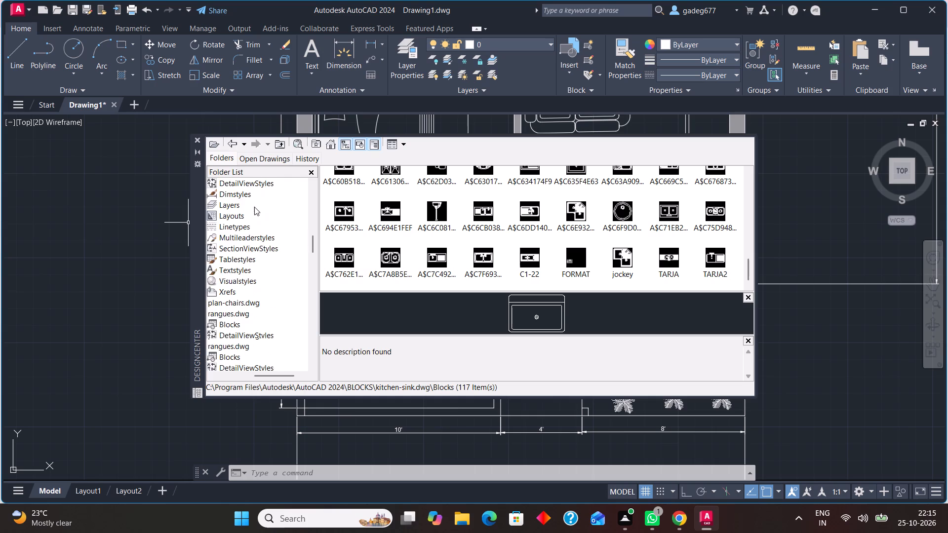
scroll(254, 207, "down", 4)
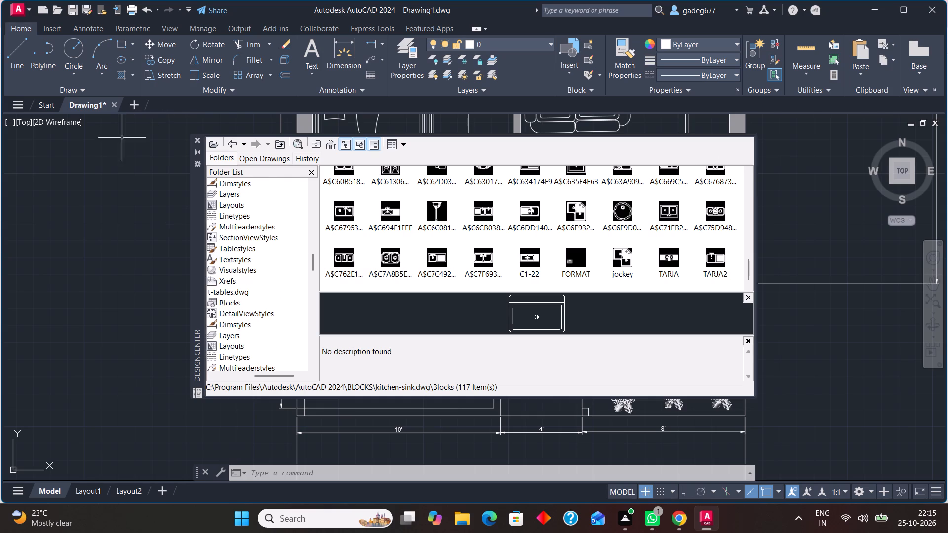
left_click(198, 139)
Set the ISO-25 dimension style's text height to 1' and make that style current.
scroll(446, 219, "down", 3)
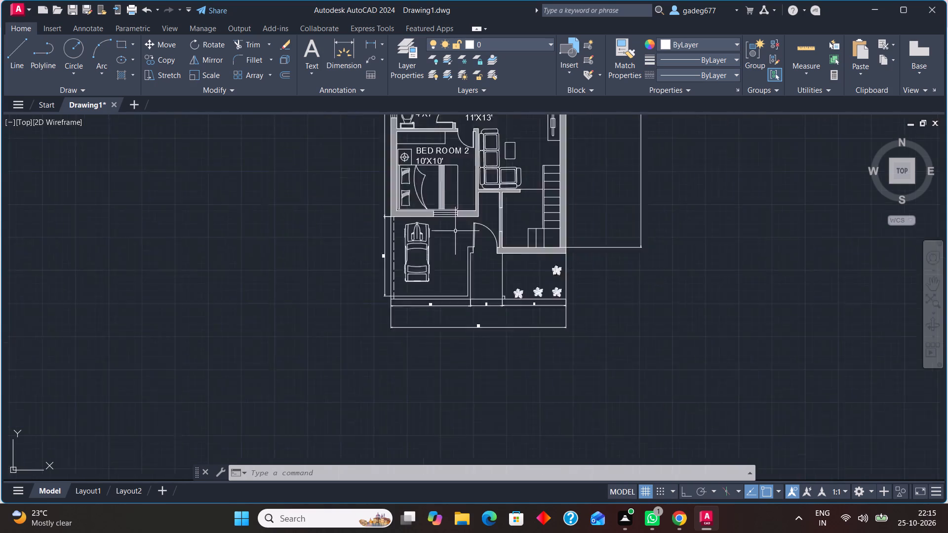
scroll(506, 253, "down", 3)
scroll(496, 161, "up", 4)
scroll(473, 242, "down", 1)
scroll(473, 246, "up", 4)
scroll(533, 134, "down", 5)
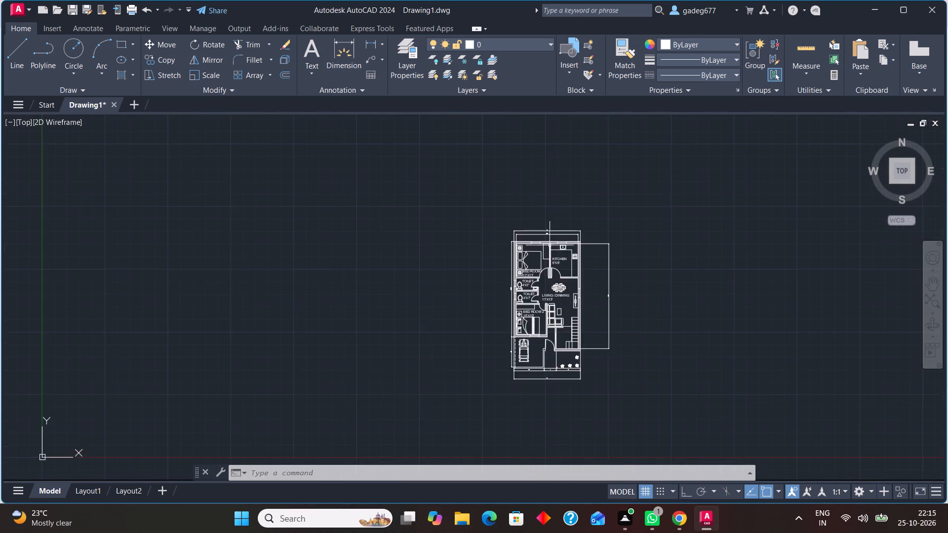
scroll(549, 249, "up", 5)
scroll(556, 226, "down", 4)
key("d")
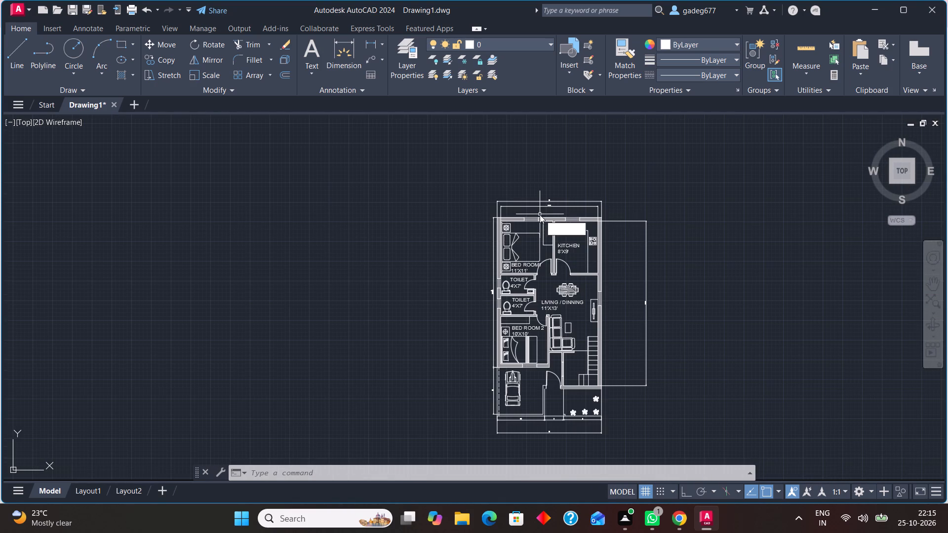
key("o")
key("m")
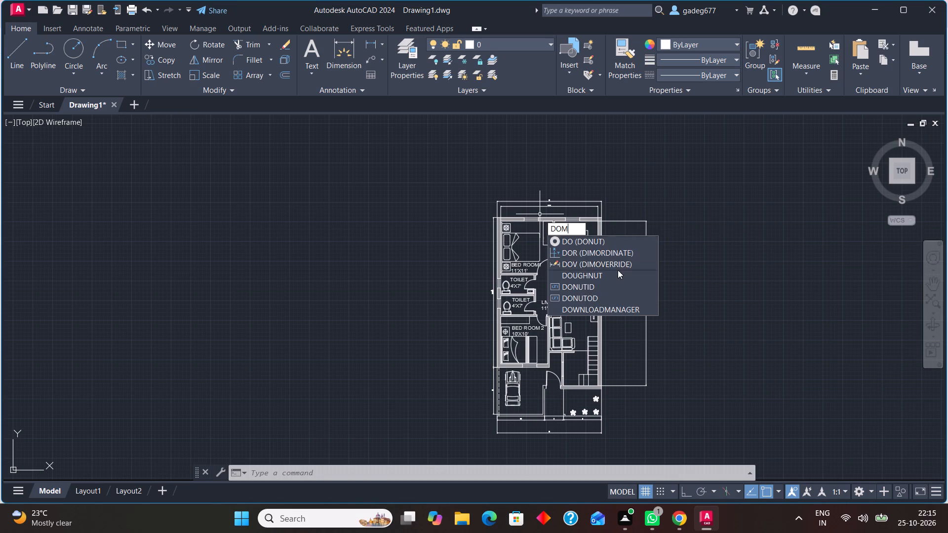
key("BackSpace")
key("BackSpace")
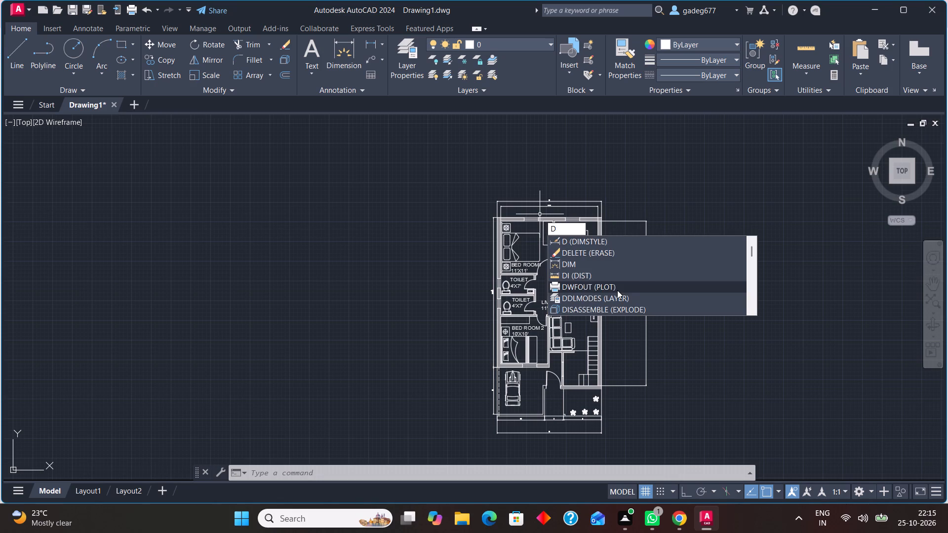
key("i")
key("m")
left_click(612, 254)
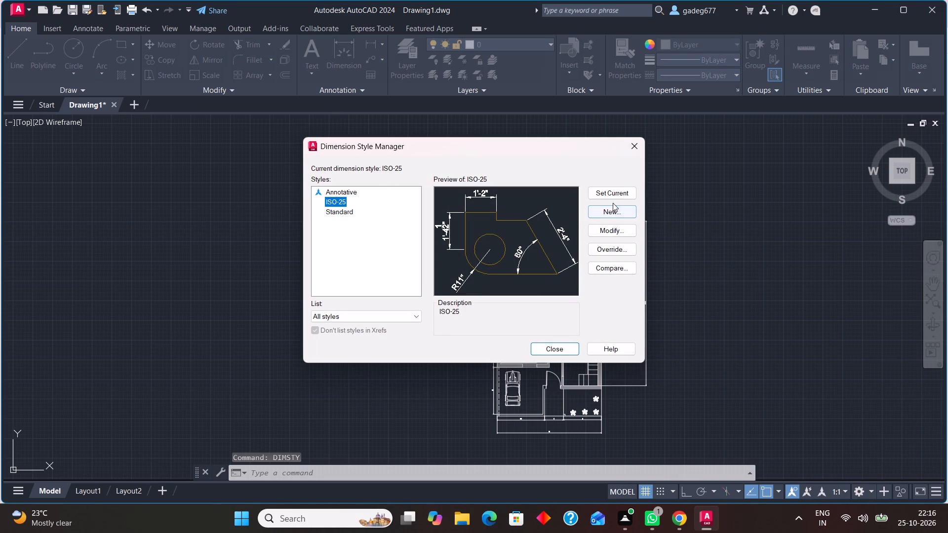
left_click(611, 231)
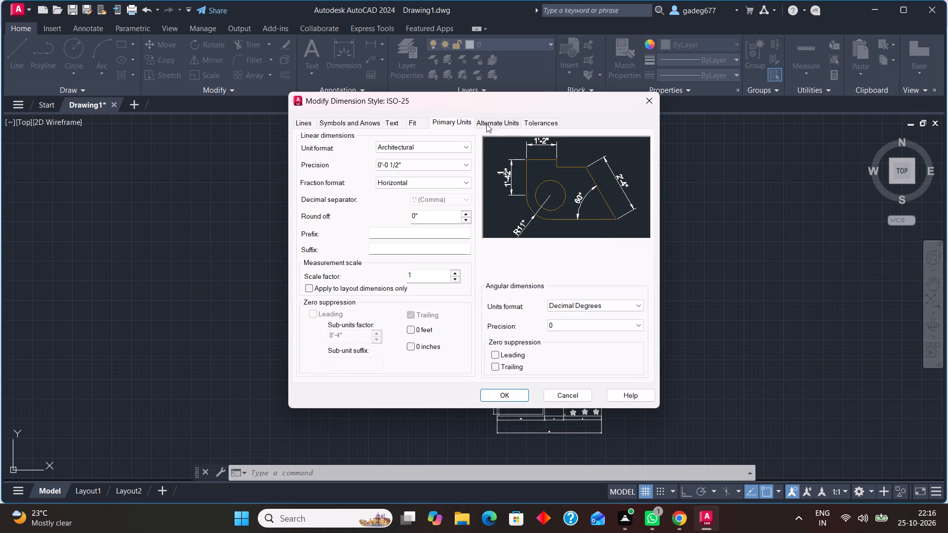
left_click(399, 125)
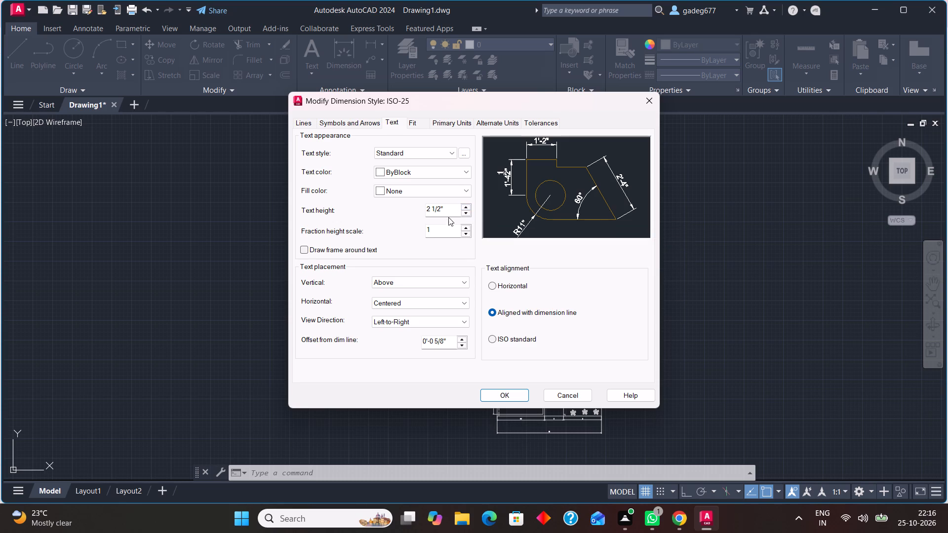
left_click(448, 212)
key("BackSpace")
key("BackSpace")
key("BackSpace")
key("BackSpace")
key("BackSpace")
key("BackSpace")
key("BackSpace")
key("BackSpace")
key("BackSpace")
key("BackSpace")
key("BackSpace")
type("1'")
key("Return")
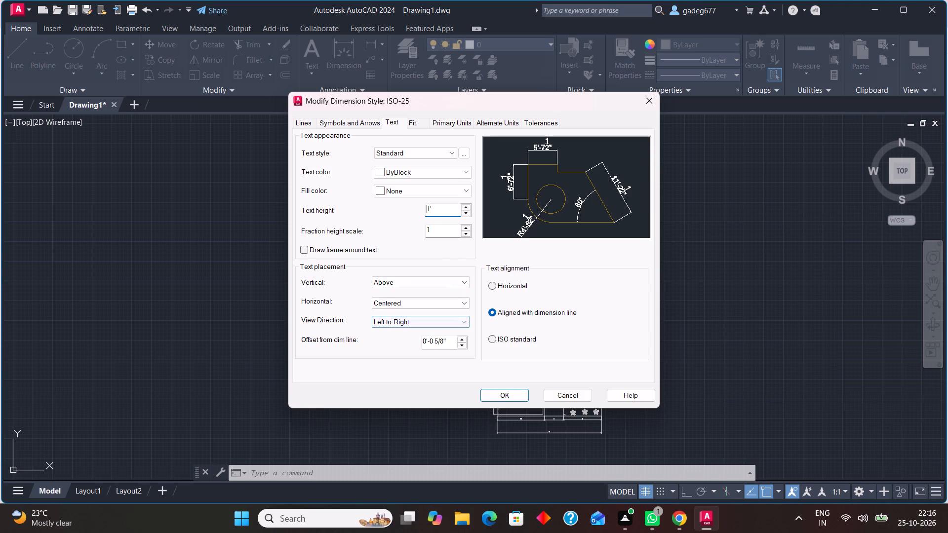
left_click(518, 397)
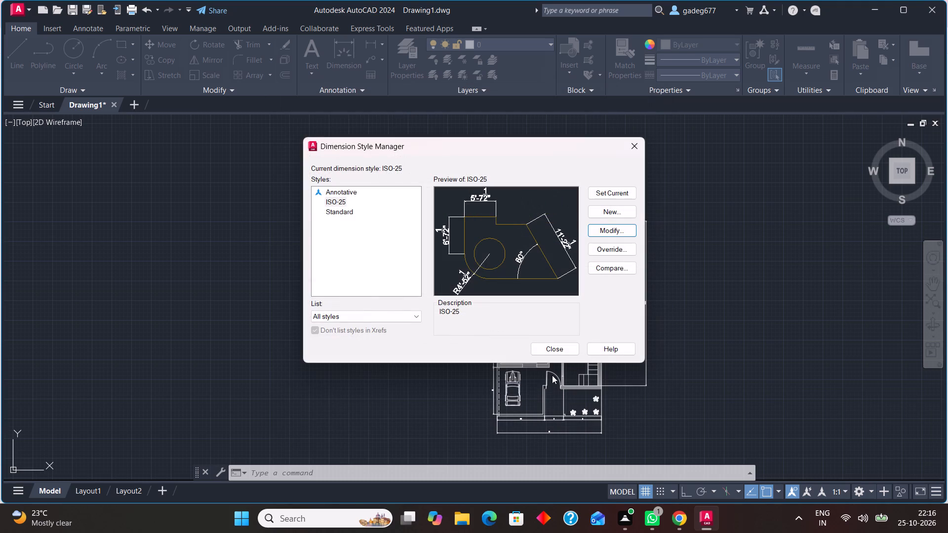
left_click(612, 191)
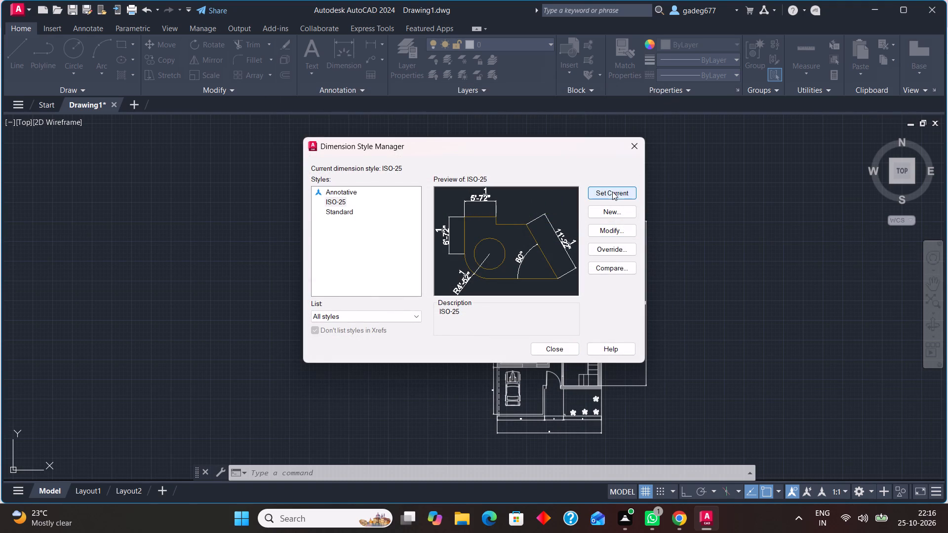
left_click(559, 350)
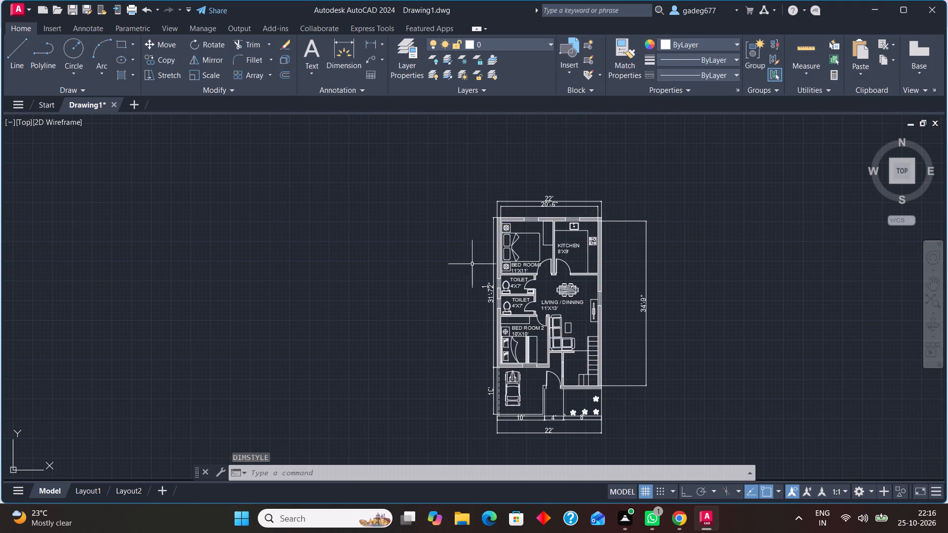
Examine the dimension text on all sides of the plan, along with the room labels, furniture, parking and garden.
scroll(534, 187, "up", 3)
scroll(572, 203, "down", 1)
scroll(659, 160, "down", 2)
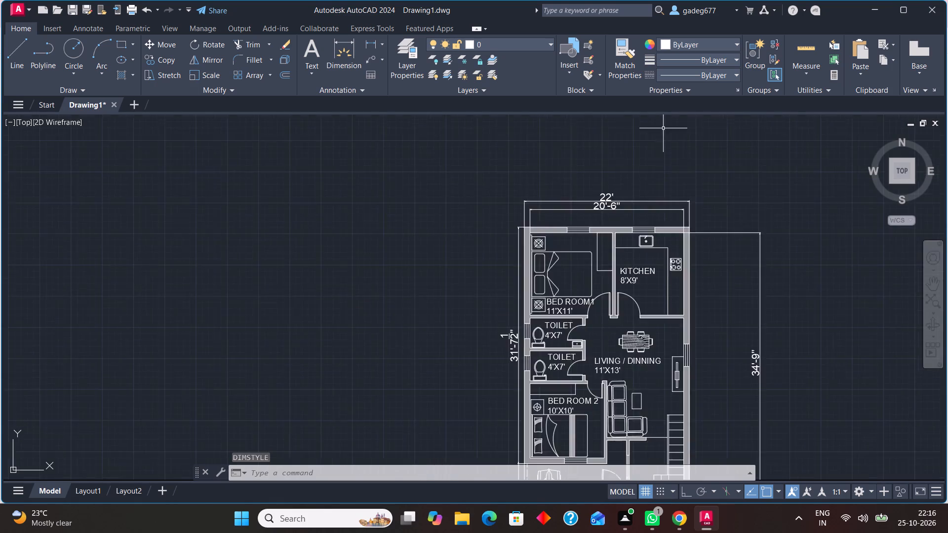
scroll(728, 291, "up", 2)
scroll(733, 261, "down", 2)
scroll(632, 379, "up", 2)
scroll(669, 354, "up", 1)
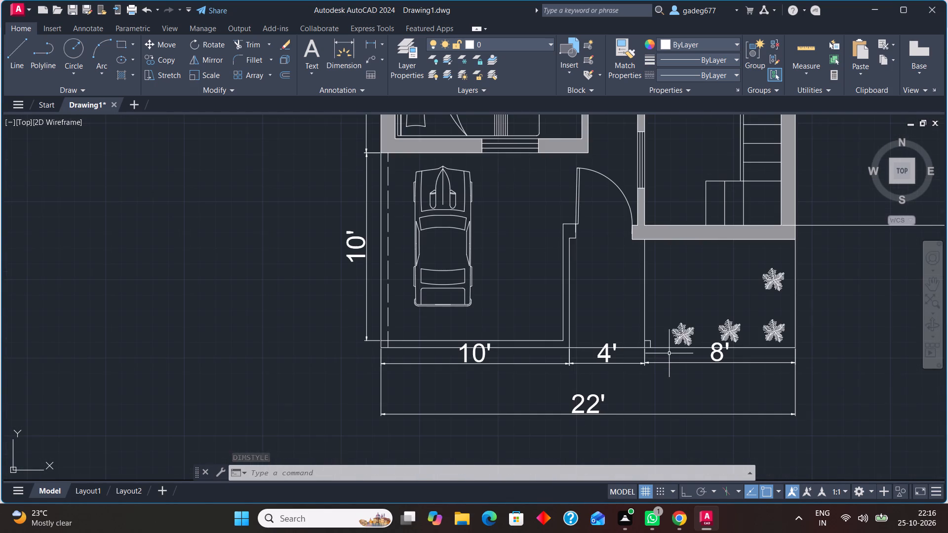
scroll(669, 354, "down", 1)
scroll(490, 255, "down", 2)
scroll(502, 200, "down", 2)
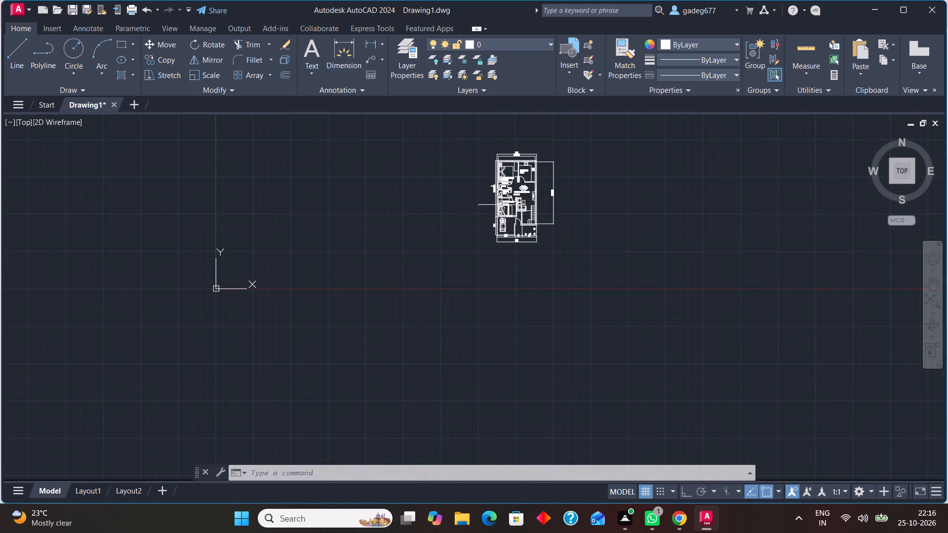
scroll(504, 128, "up", 3)
scroll(468, 204, "up", 1)
scroll(481, 282, "up", 1)
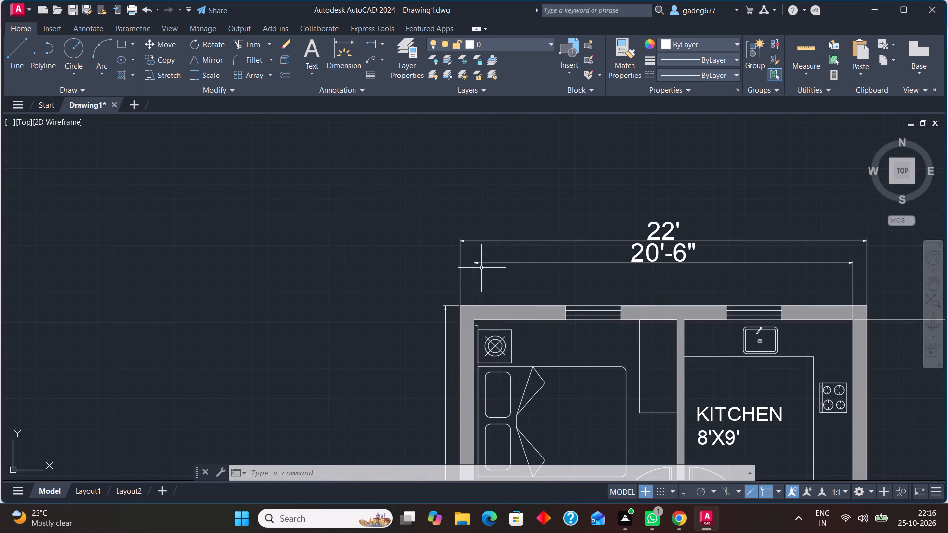
scroll(501, 221, "down", 3)
scroll(562, 292, "up", 3)
scroll(628, 239, "up", 1)
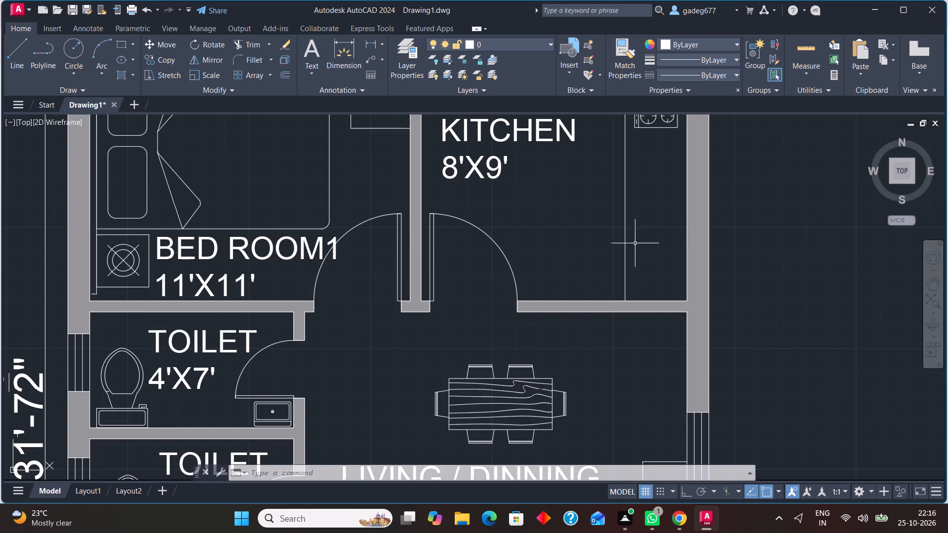
scroll(584, 193, "down", 3)
scroll(596, 250, "up", 3)
scroll(596, 251, "down", 1)
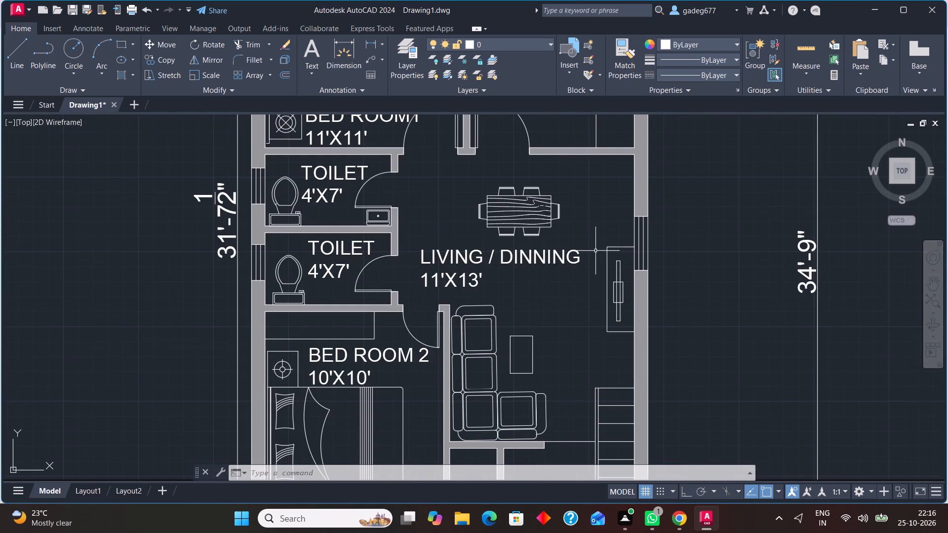
scroll(537, 263, "down", 4)
scroll(531, 324, "up", 4)
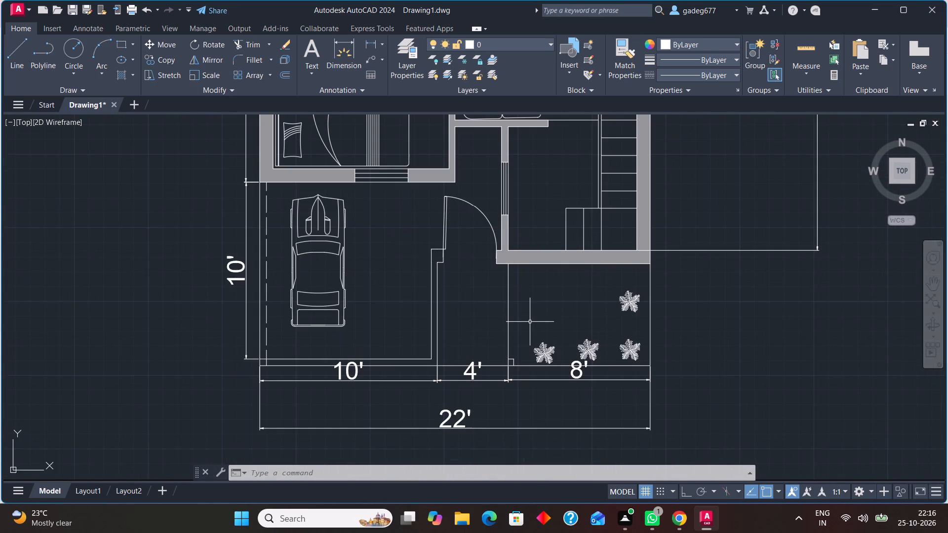
scroll(530, 322, "down", 2)
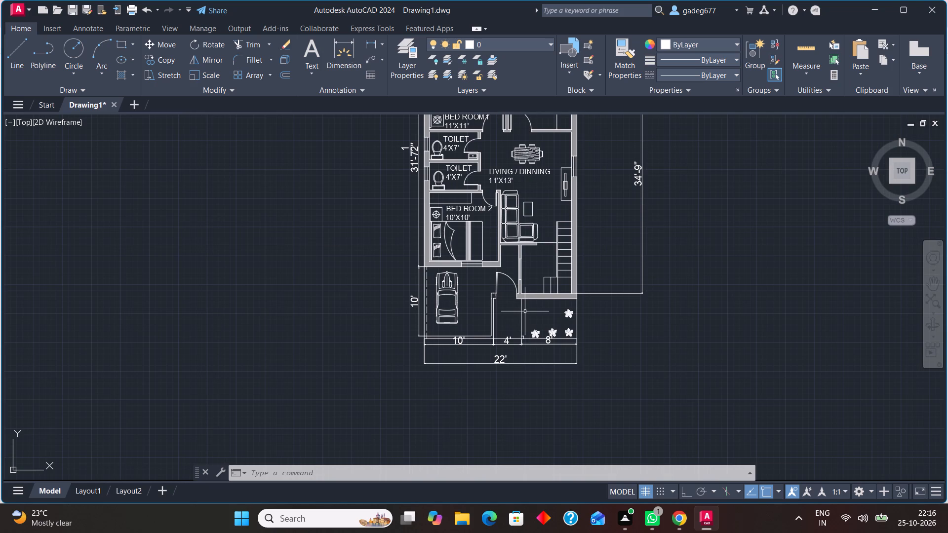
scroll(523, 314, "down", 1)
scroll(523, 314, "up", 3)
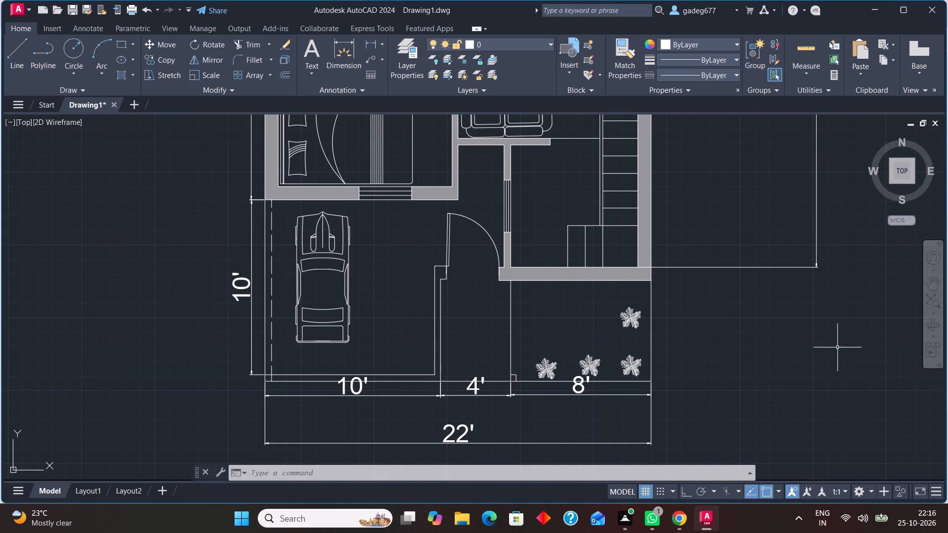
scroll(774, 388, "down", 4)
middle_click_drag(808, 360, 790, 345)
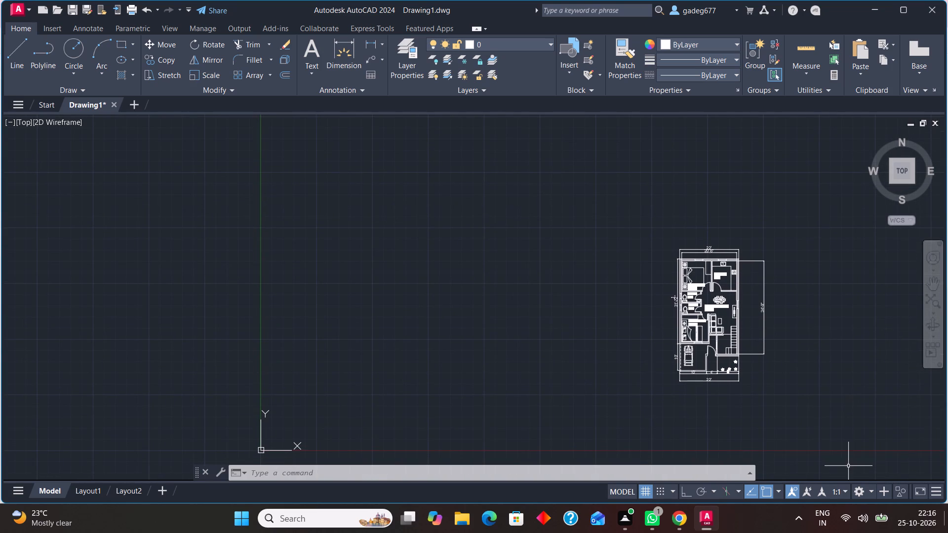
middle_click_drag(823, 322, 744, 294)
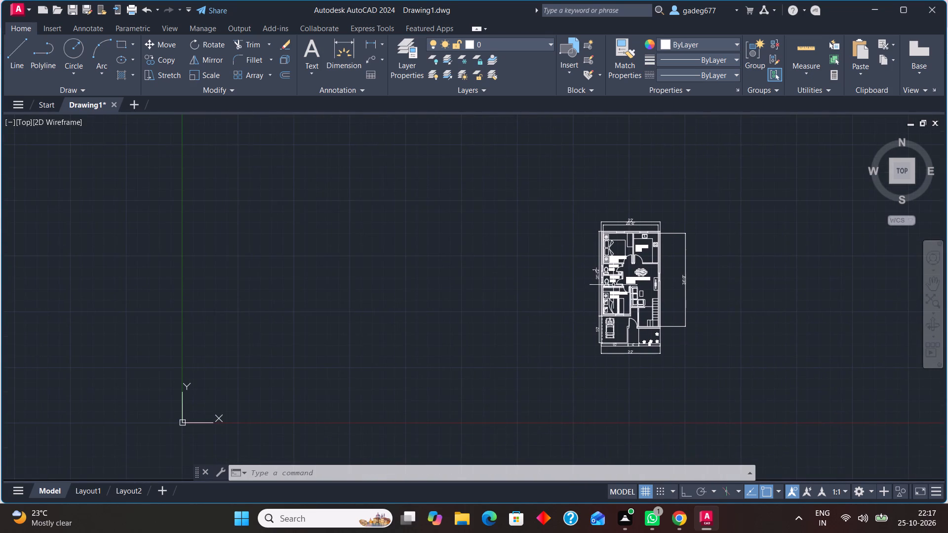
scroll(613, 285, "up", 1)
scroll(659, 282, "up", 1)
middle_click_drag(660, 282, 586, 263)
scroll(586, 263, "down", 1)
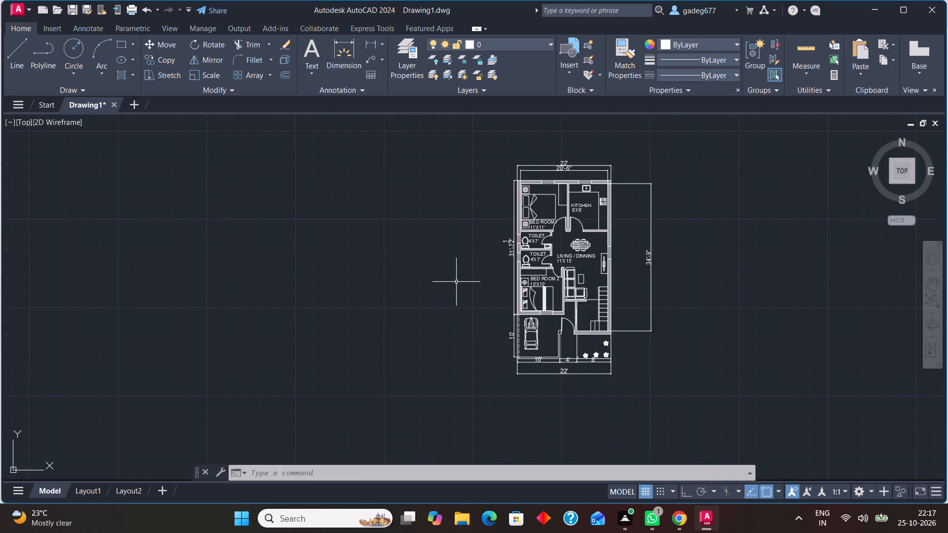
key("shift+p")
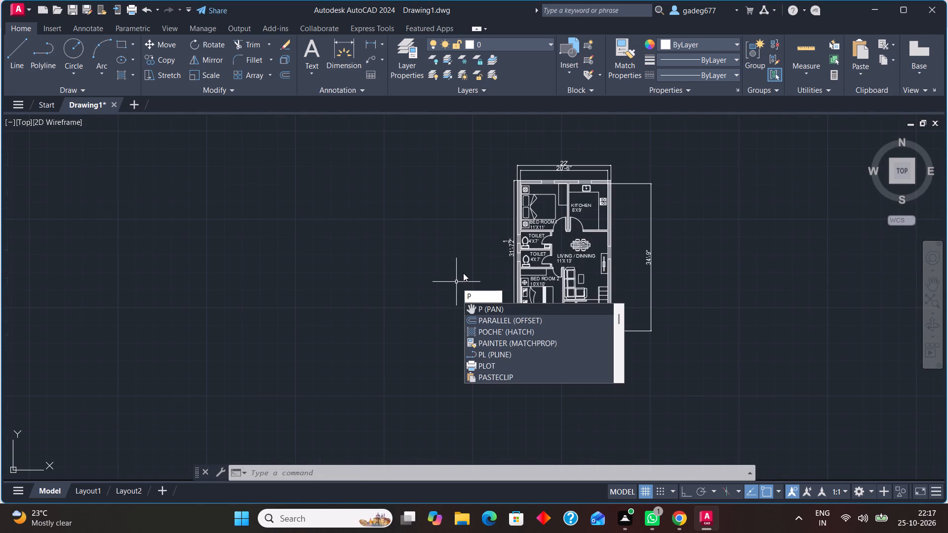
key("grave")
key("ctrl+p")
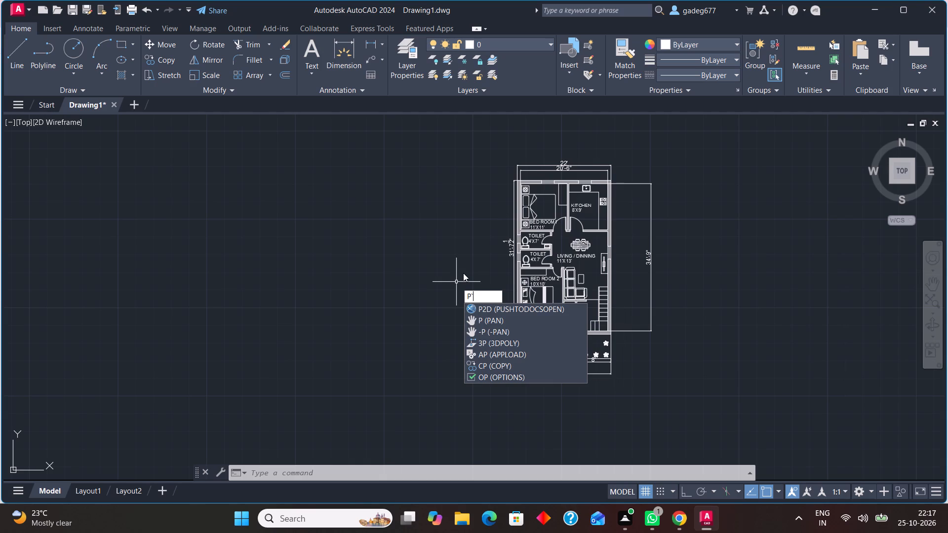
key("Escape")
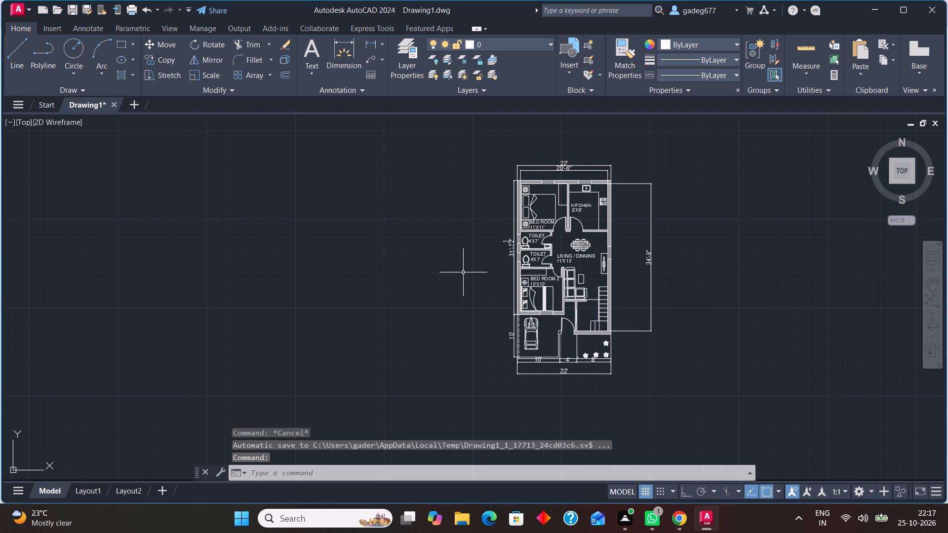
Set up a centred plot with AutoCAD PDF (High Quality Print).pc3, using a window around the whole floor plan and its dimensions.
key("ctrl+p")
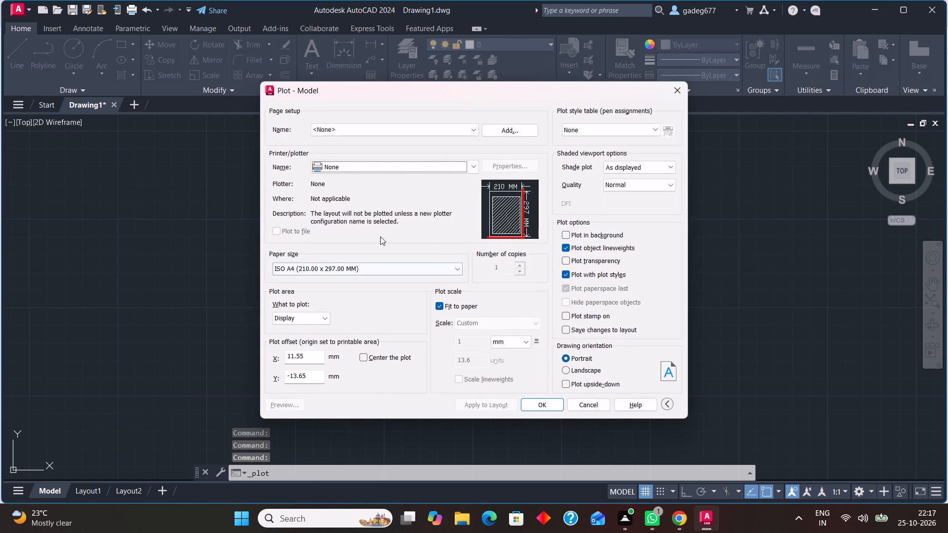
left_click(379, 163)
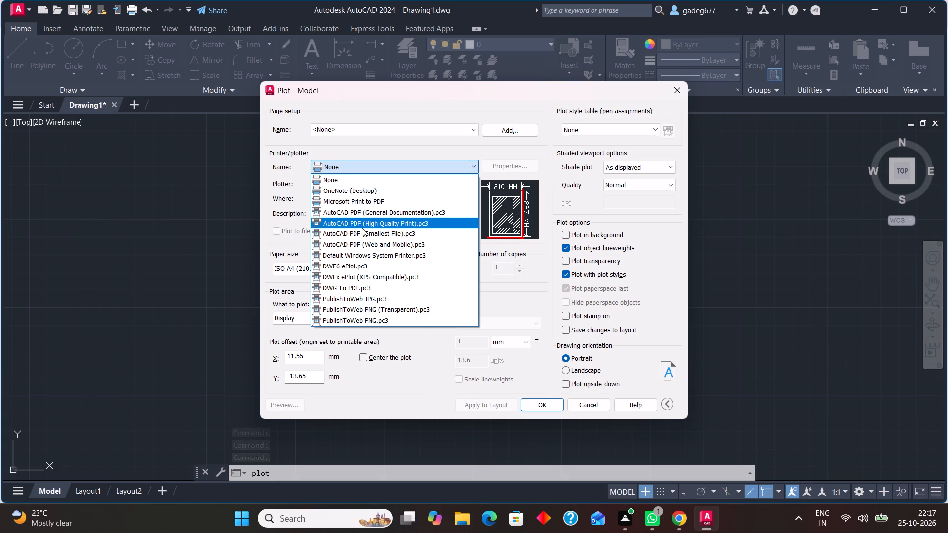
left_click(368, 226)
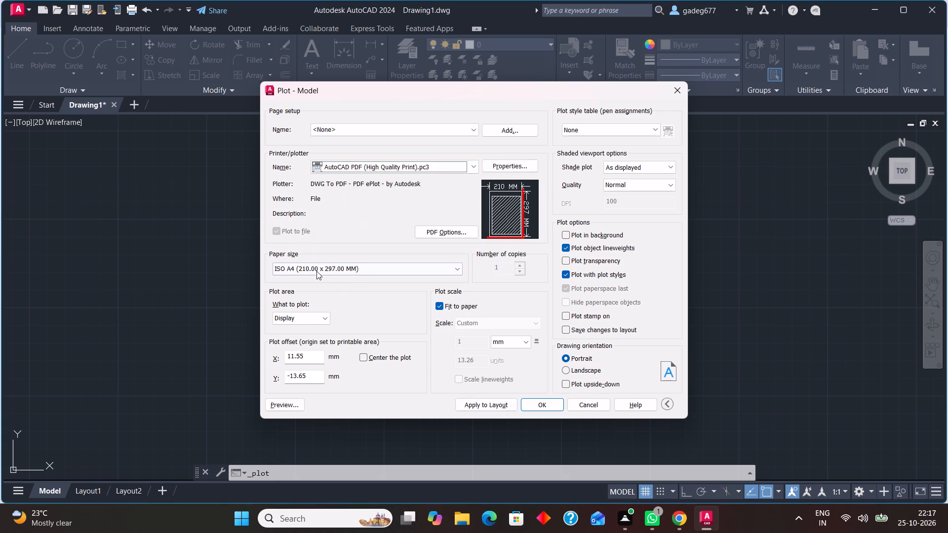
left_click(305, 319)
left_click(294, 353)
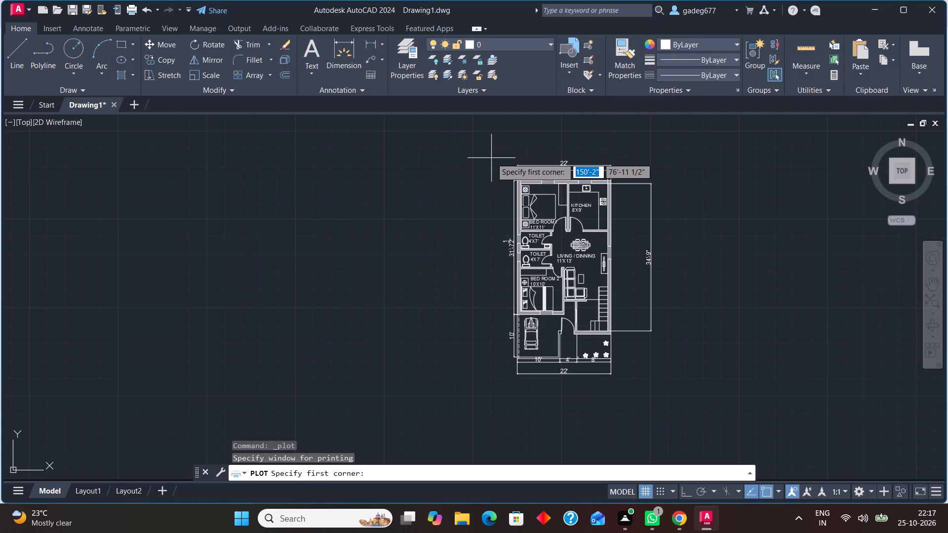
left_click(492, 152)
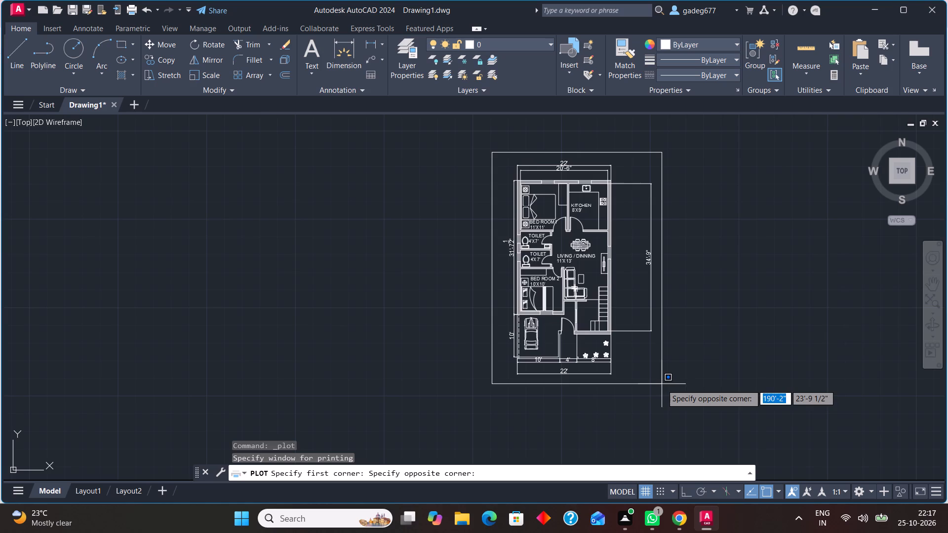
left_click(661, 385)
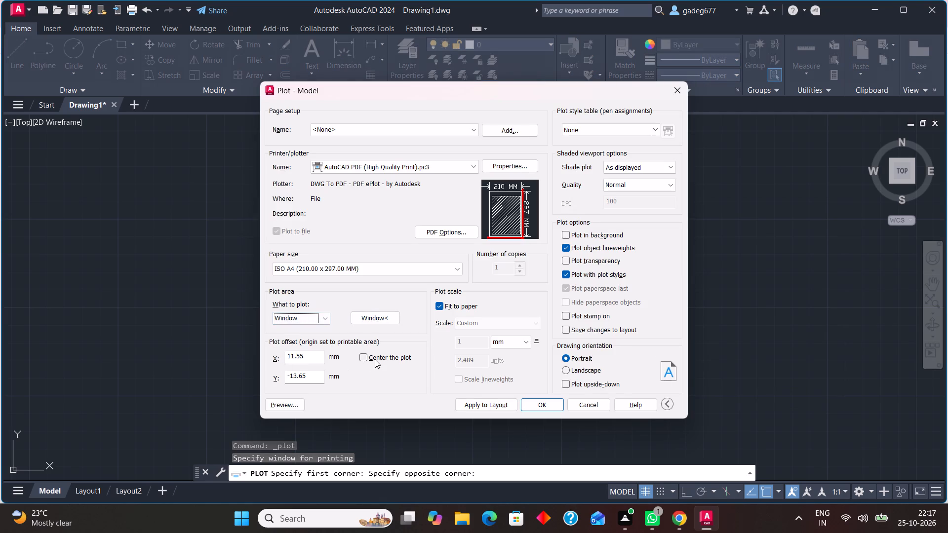
left_click(366, 356)
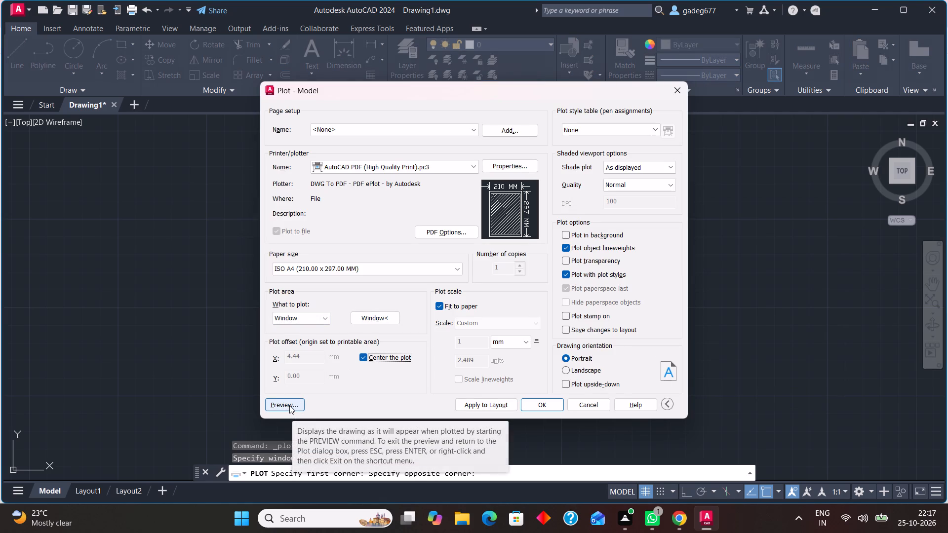
Preview the plot and check the floor plan and its dimensions on the sheet.
left_click(289, 405)
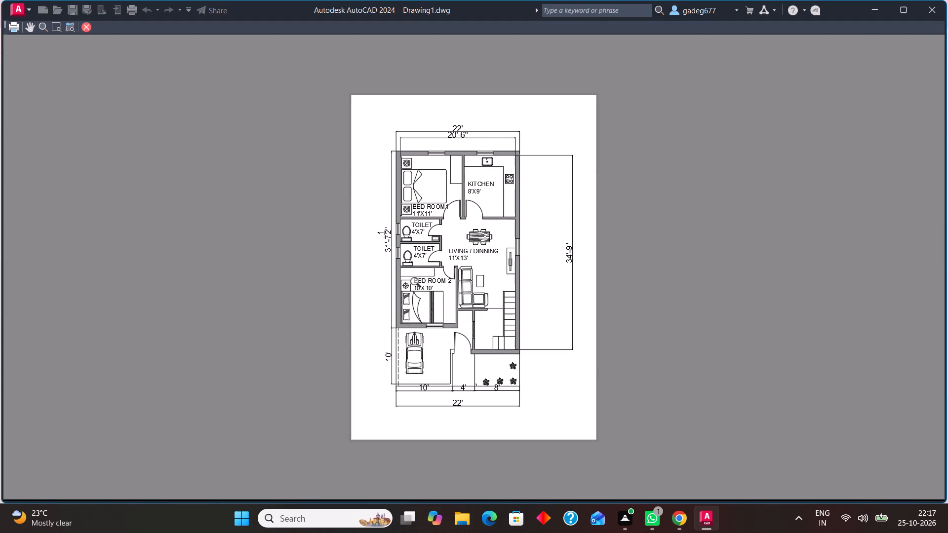
scroll(418, 284, "up", 2)
scroll(433, 300, "down", 1)
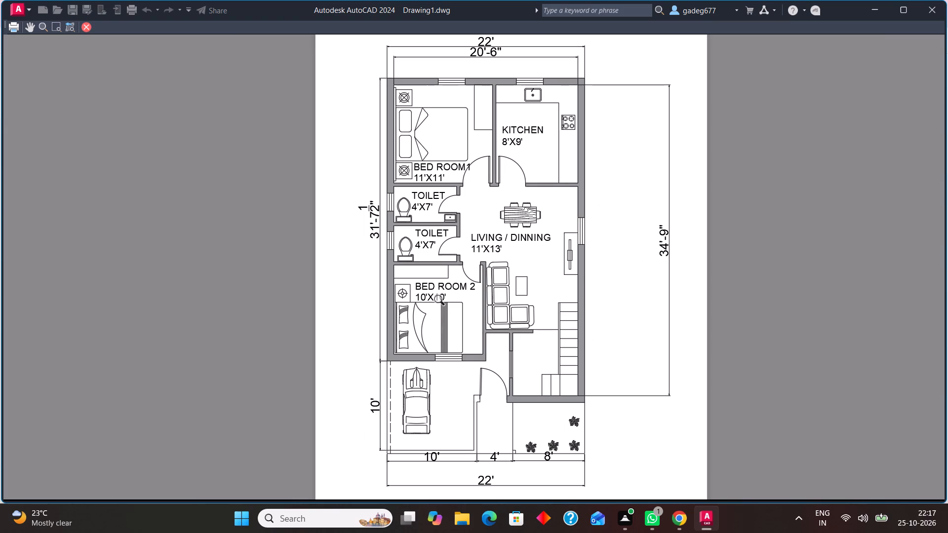
scroll(442, 303, "down", 1)
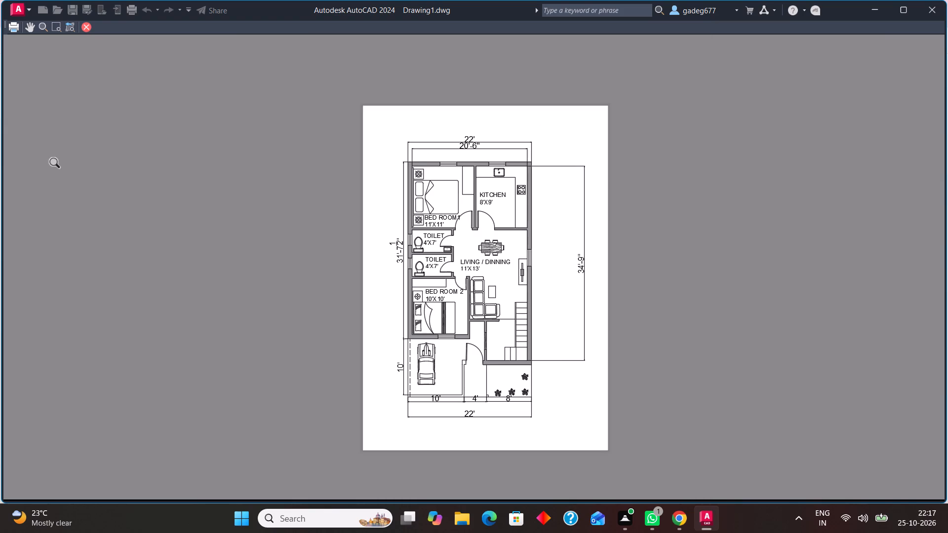
left_click(90, 29)
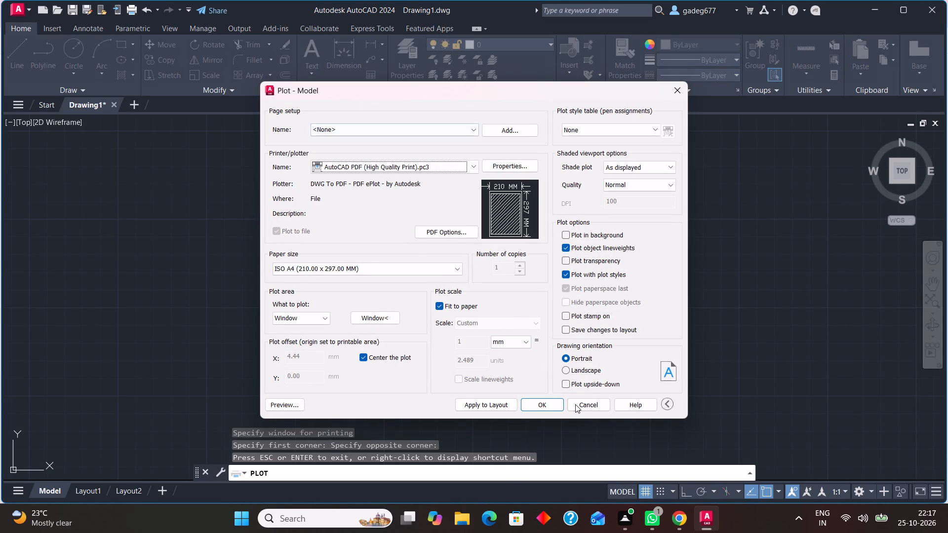
Plot the floor plan to a PDF named PLAN 4 in Documents and dismiss the prompt to open it.
left_click(553, 407)
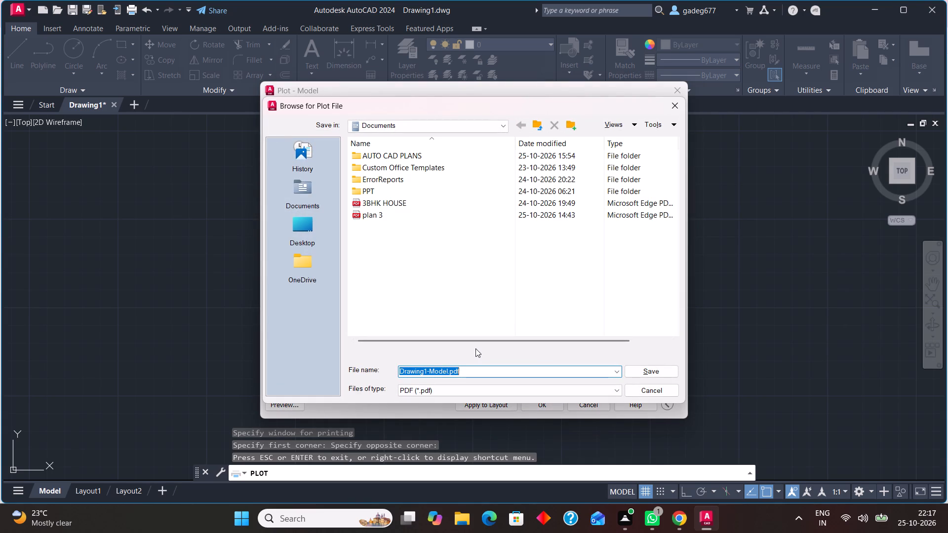
type("PLAN")
key("space")
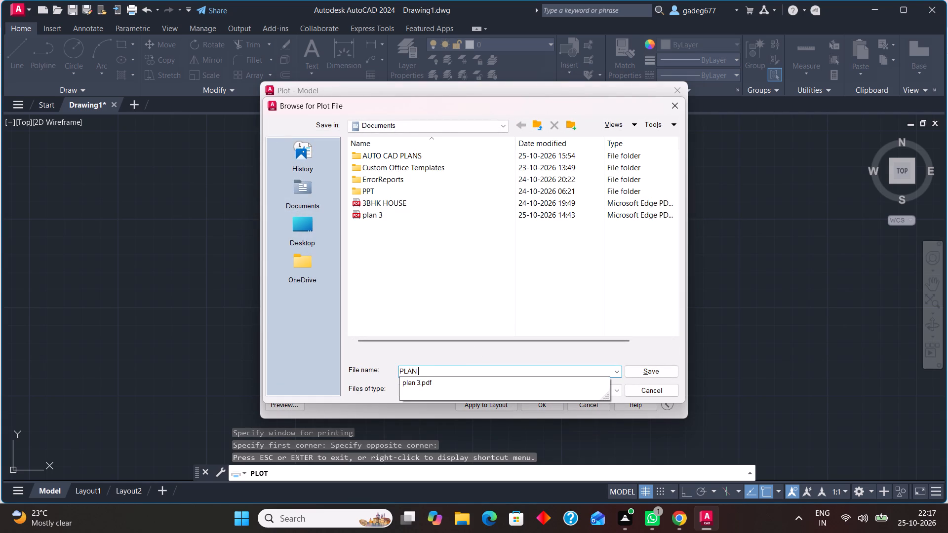
key("4")
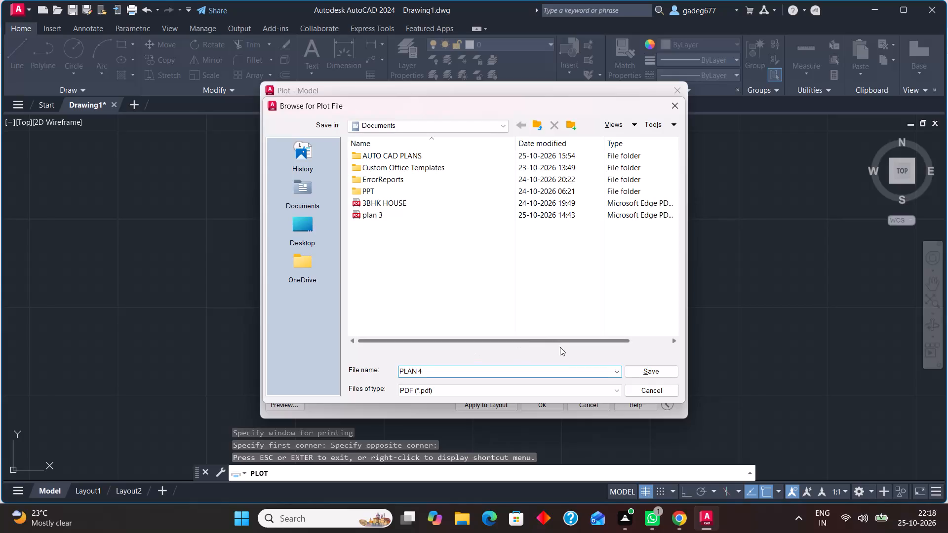
left_click(651, 378)
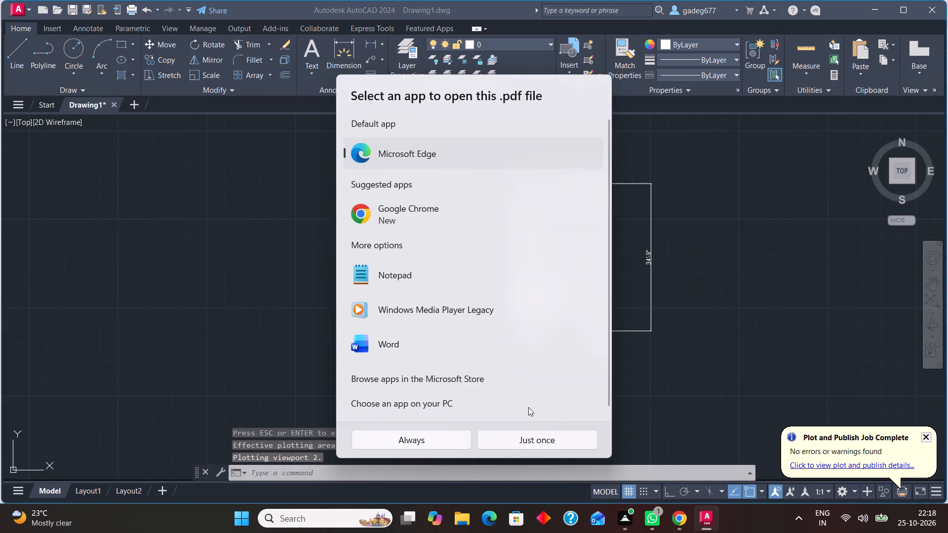
left_click(672, 400)
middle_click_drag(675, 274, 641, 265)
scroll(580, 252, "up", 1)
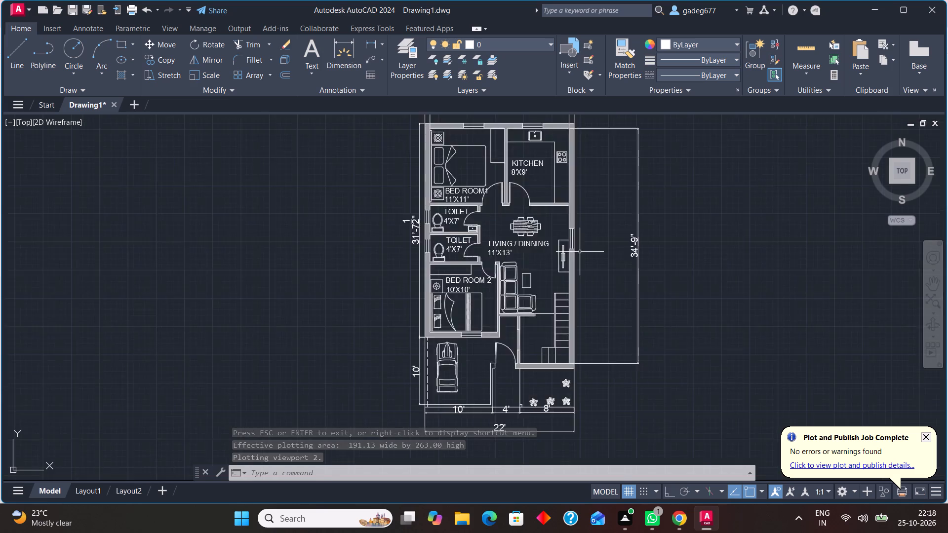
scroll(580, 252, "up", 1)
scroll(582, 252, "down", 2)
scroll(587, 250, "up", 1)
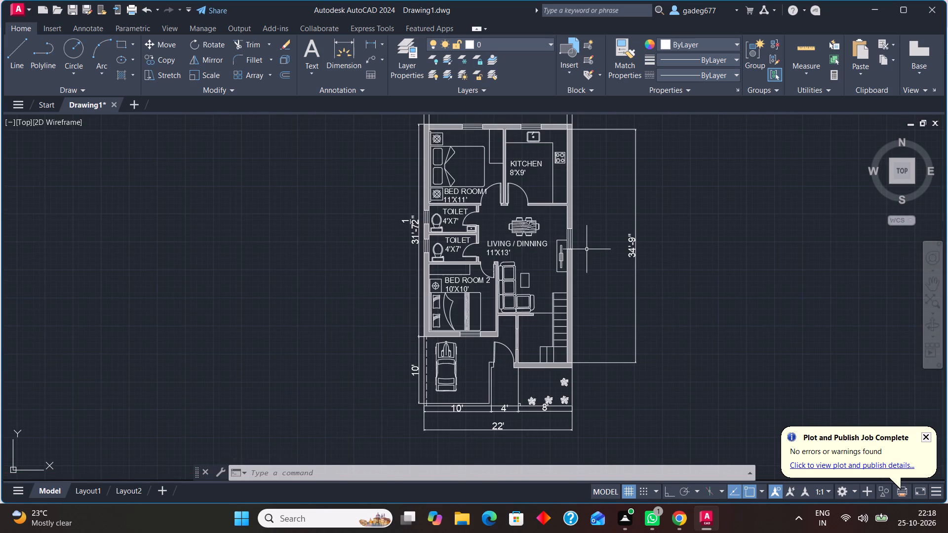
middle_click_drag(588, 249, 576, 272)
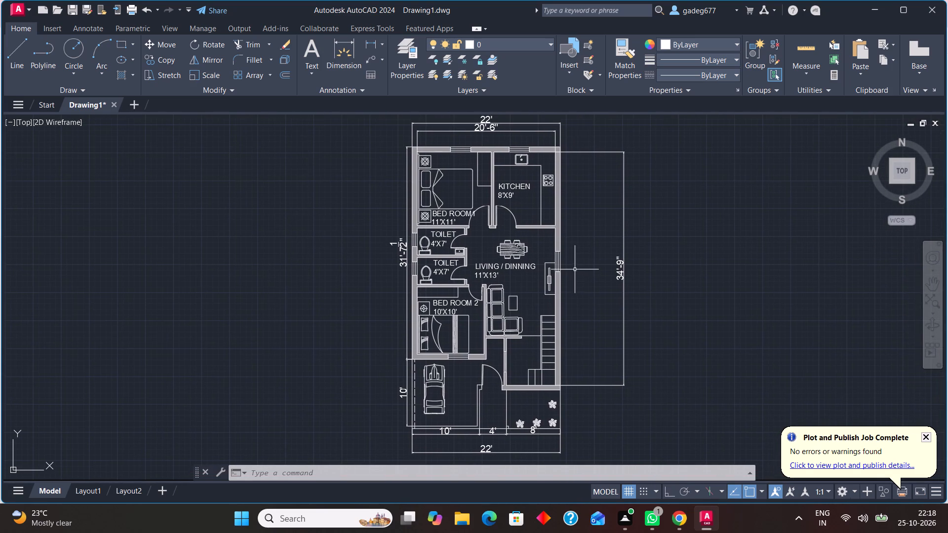
Save the drawing as PLAN 4 in Documents and dismiss the web and mobile apps notice.
key("ctrl+s")
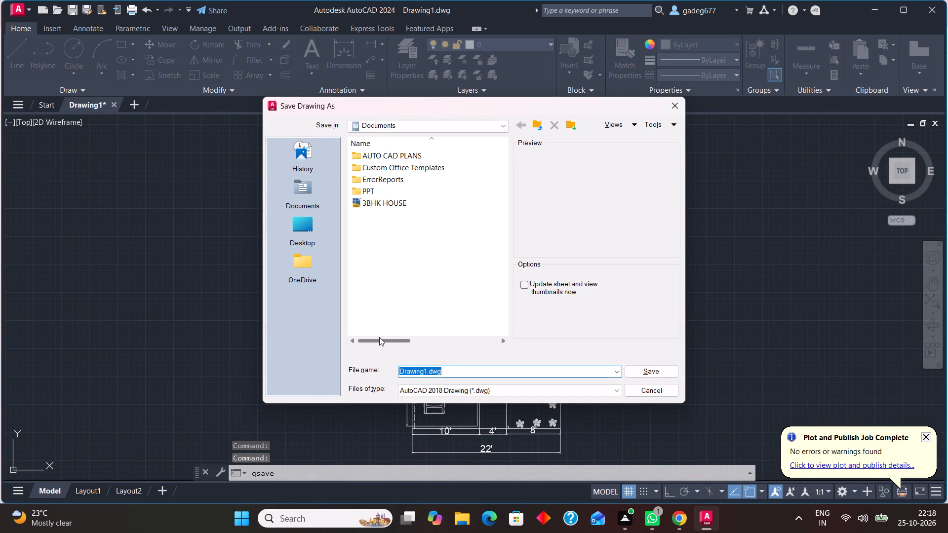
type("PLAN 4")
left_click(634, 376)
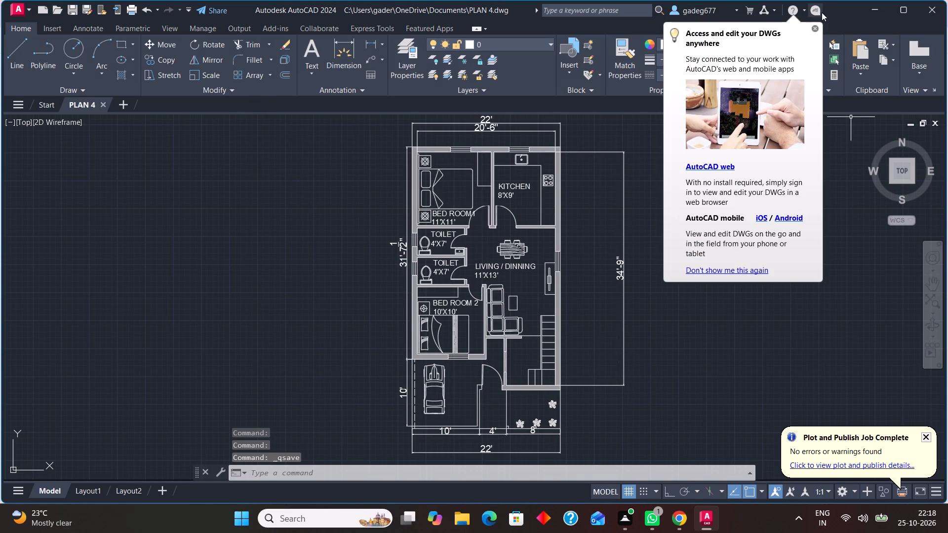
left_click(817, 27)
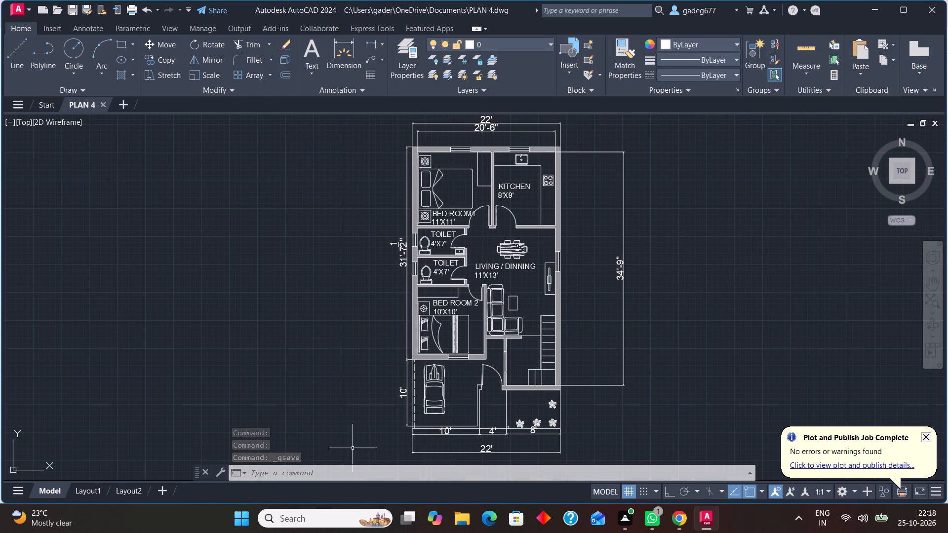